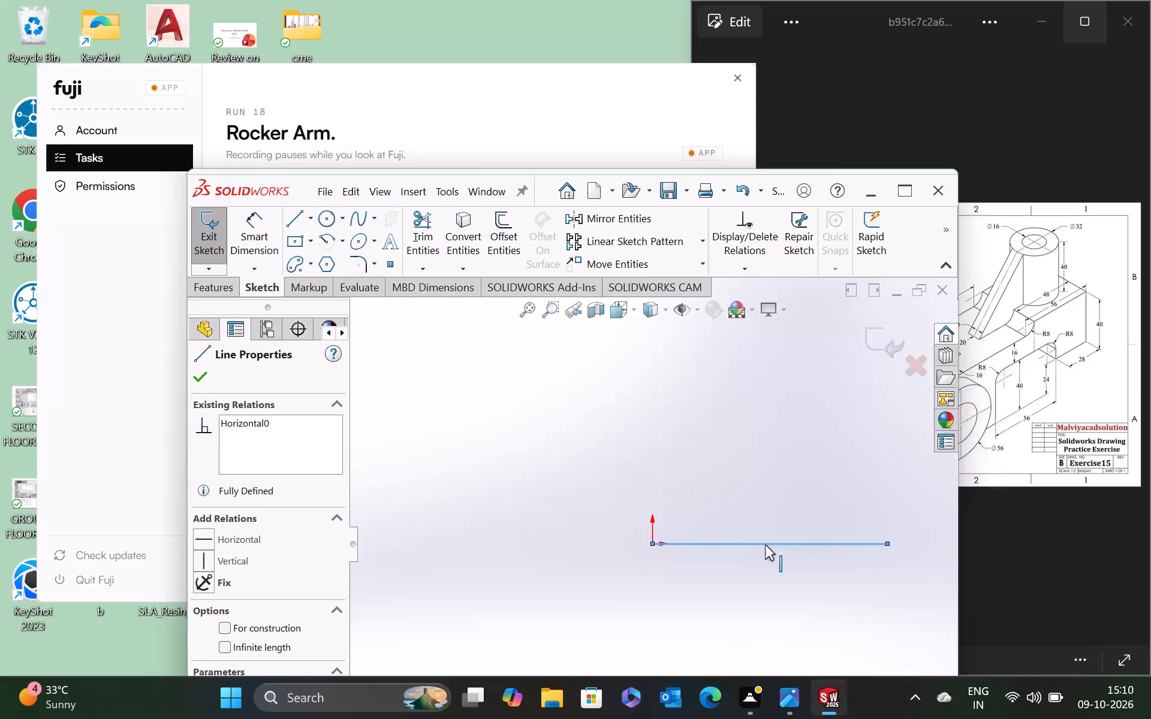
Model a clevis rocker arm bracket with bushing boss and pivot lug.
Arrange the SOLIDWORKS window side by side with the Exercise15 reference drawing.
{"action": "left_click", "coordinate": [803, 632]}
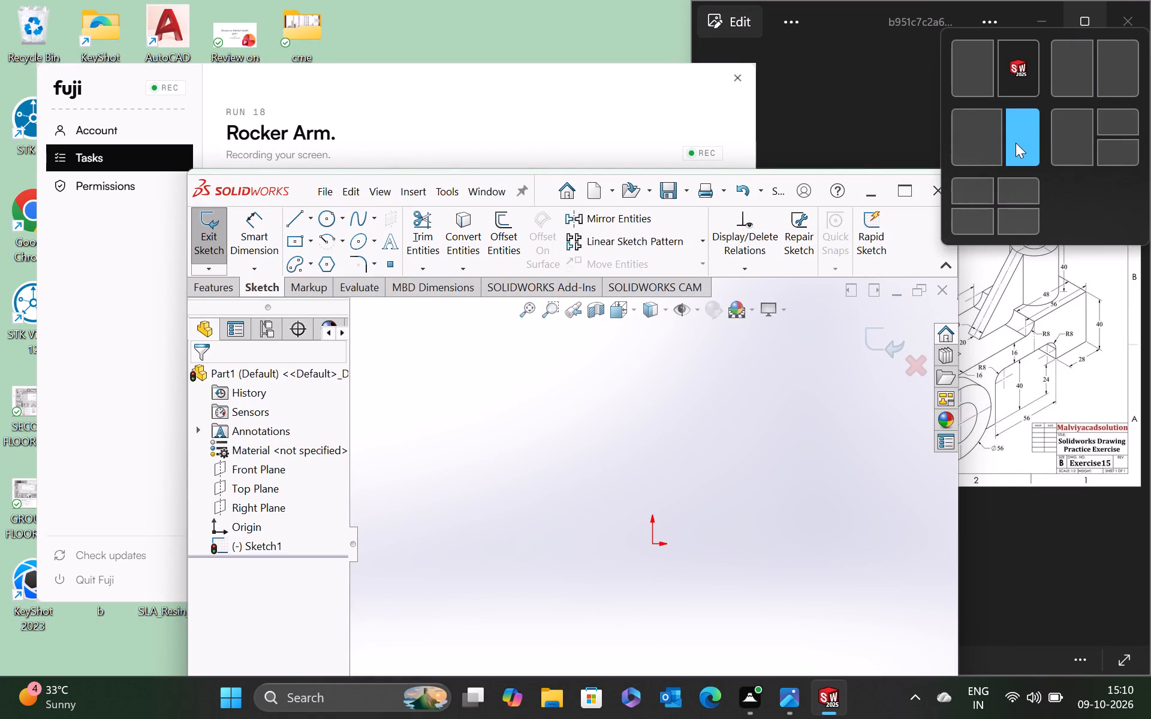
{"action": "left_click", "coordinate": [1016, 143]}
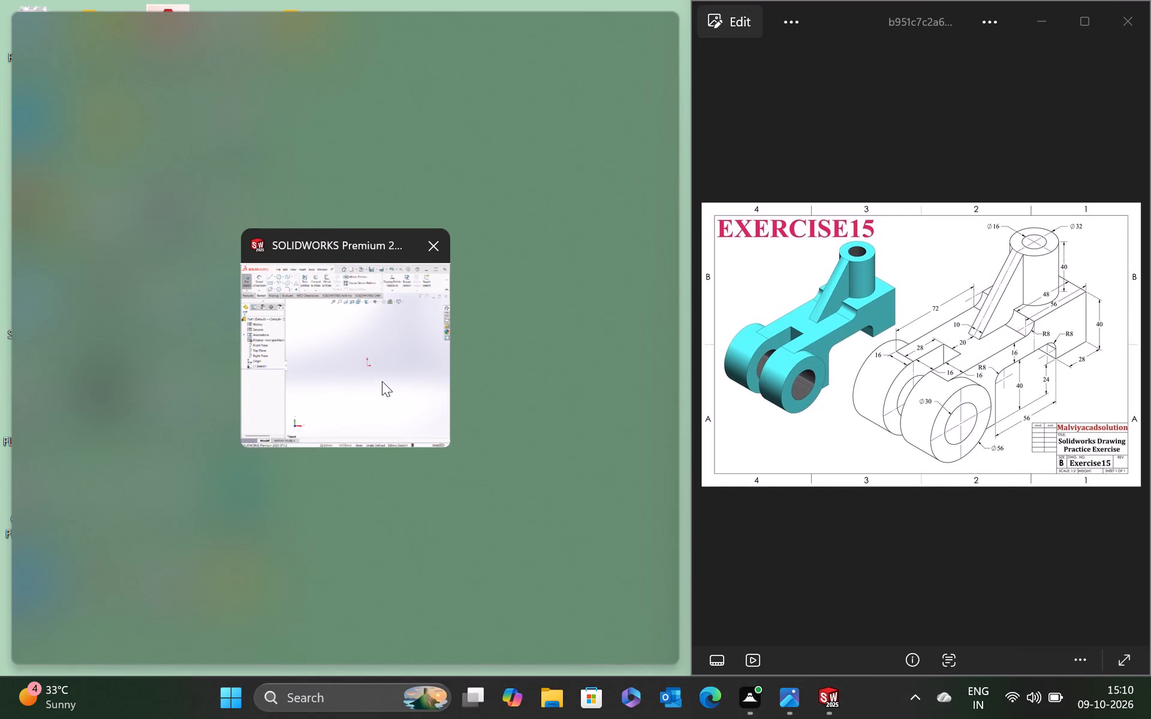
{"action": "left_click", "coordinate": [382, 381]}
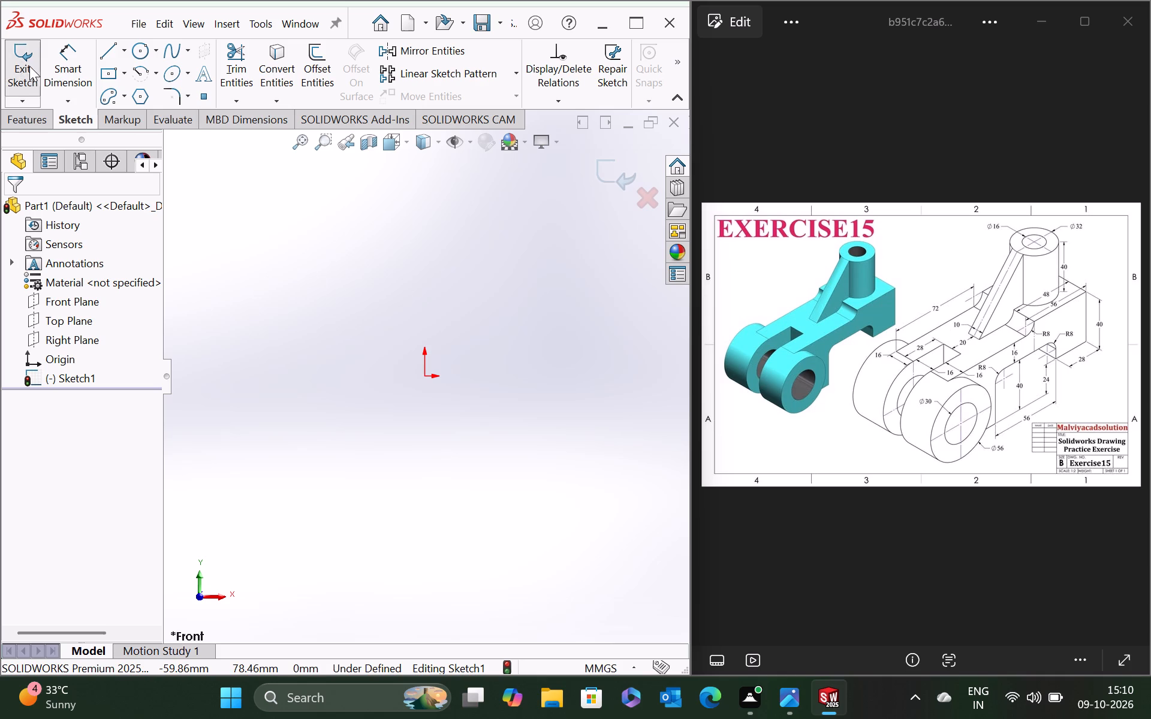
Sketch connected lines from the origin: about 17 mm right, 13 mm up, 39 mm right, and back down to the baseline.
{"action": "left_click", "coordinate": [104, 51]}
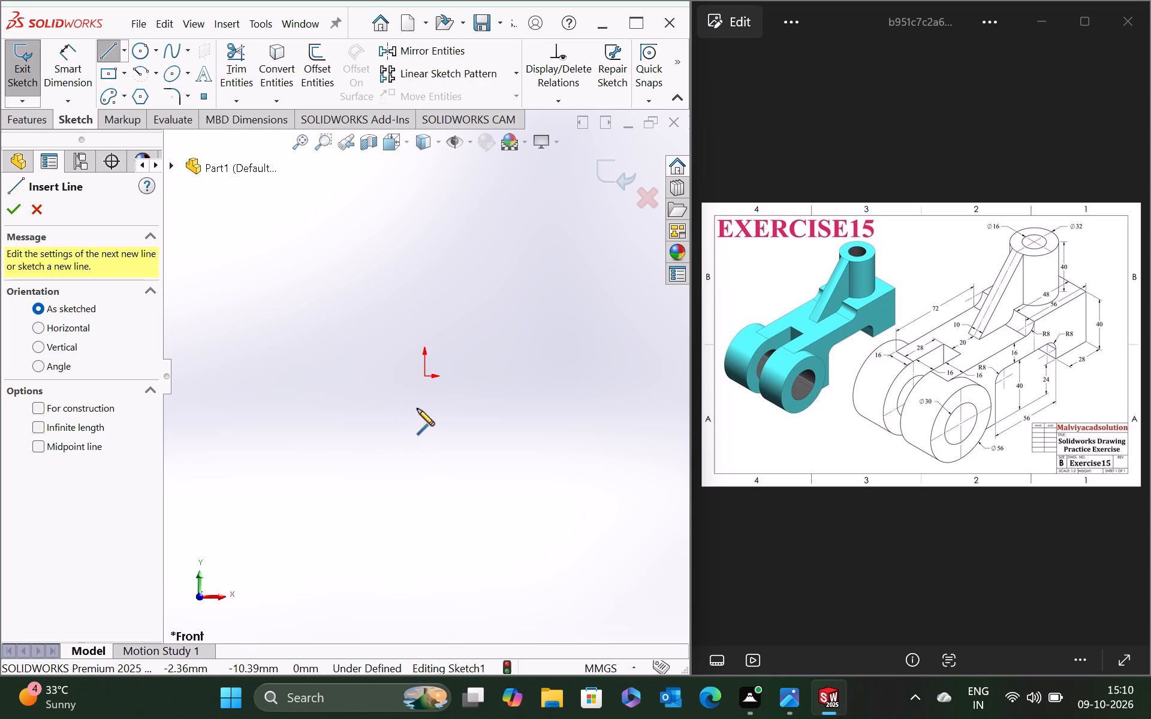
{"action": "left_click", "coordinate": [425, 376]}
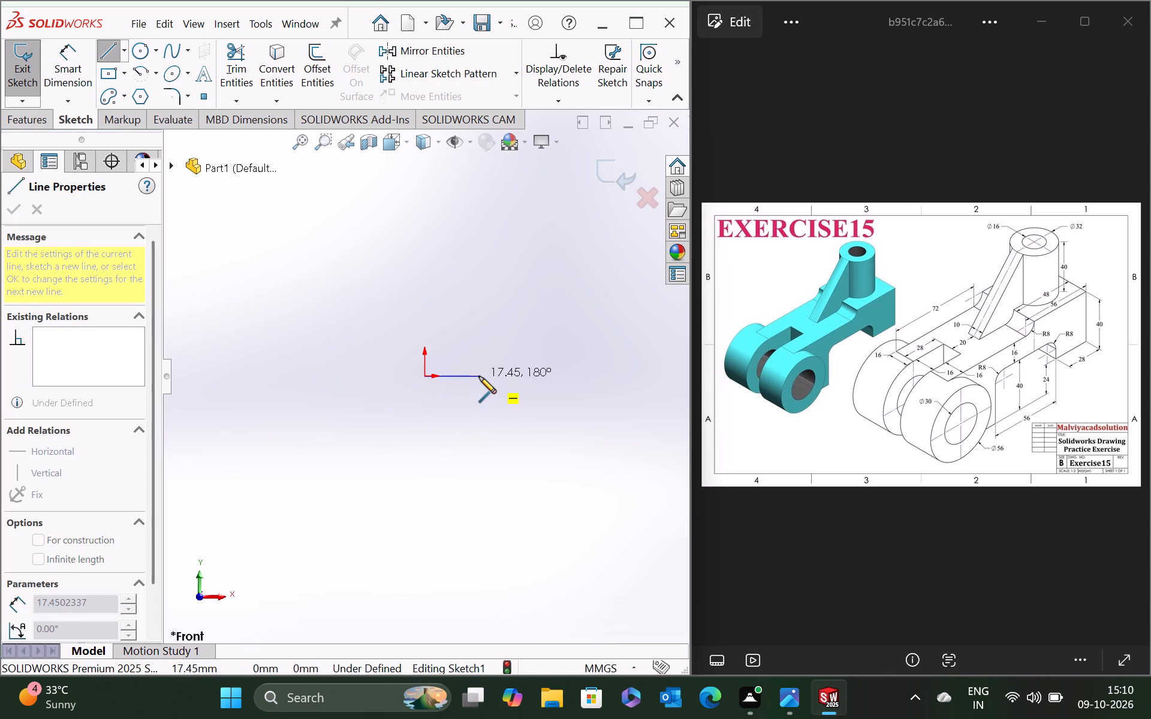
{"action": "left_click", "coordinate": [478, 376]}
{"action": "left_click", "coordinate": [477, 337]}
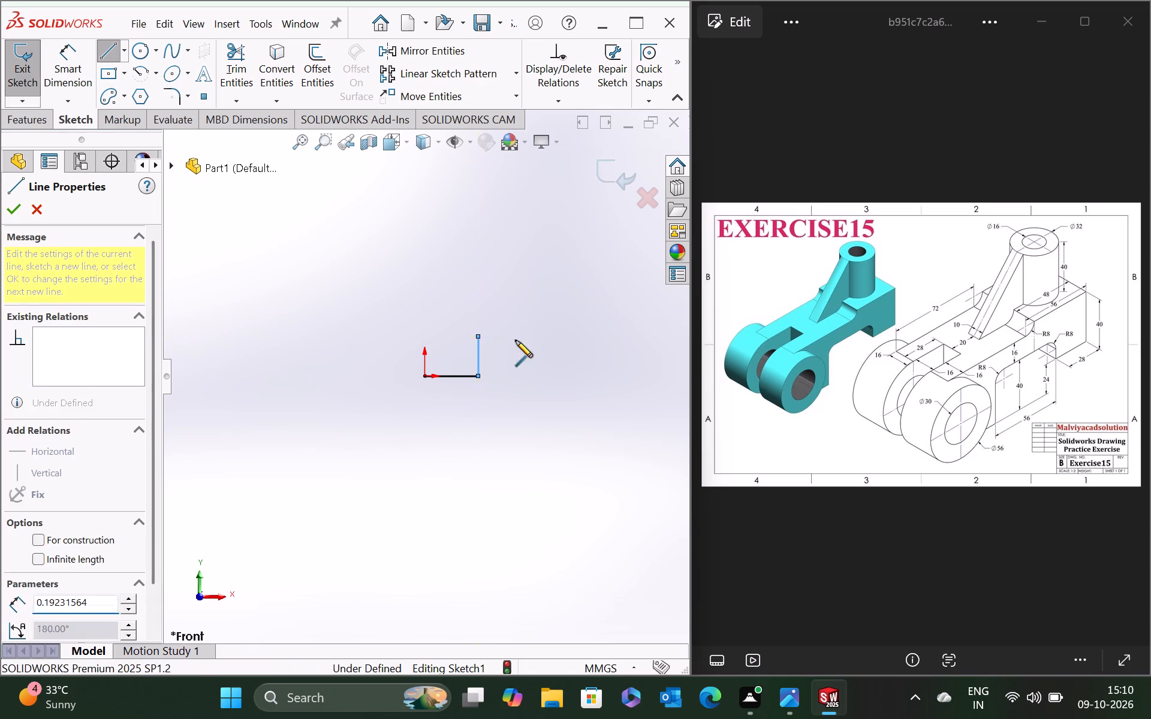
{"action": "left_click", "coordinate": [601, 337]}
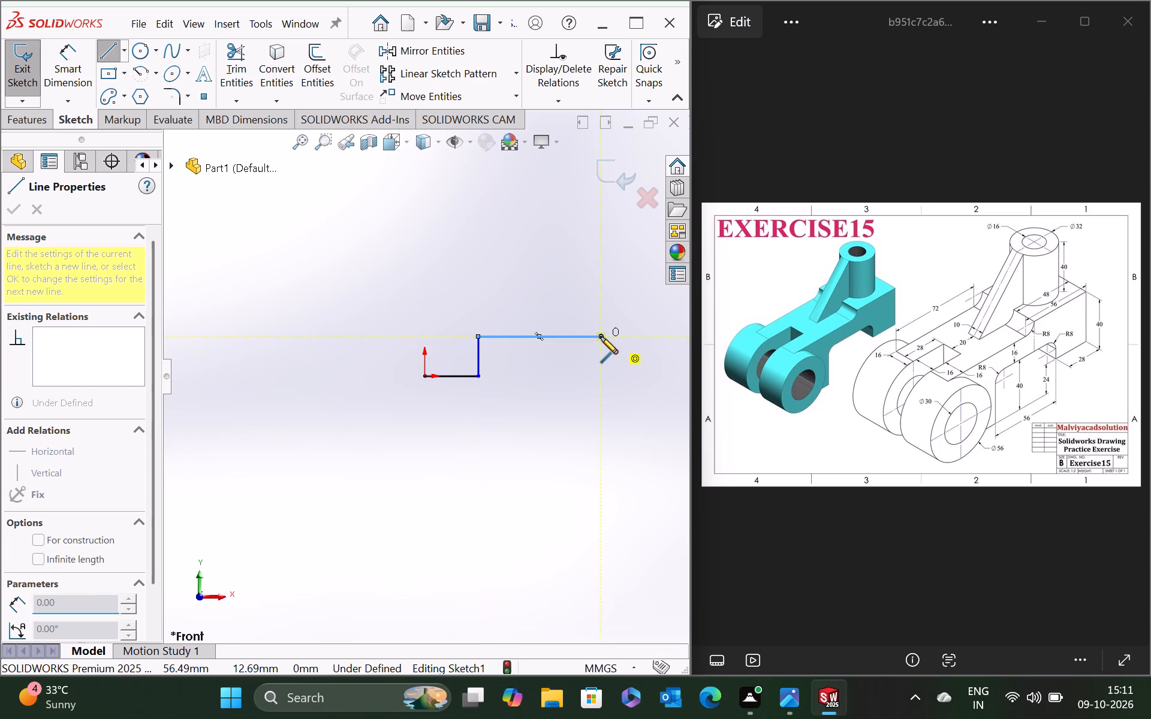
{"action": "left_click", "coordinate": [603, 380]}
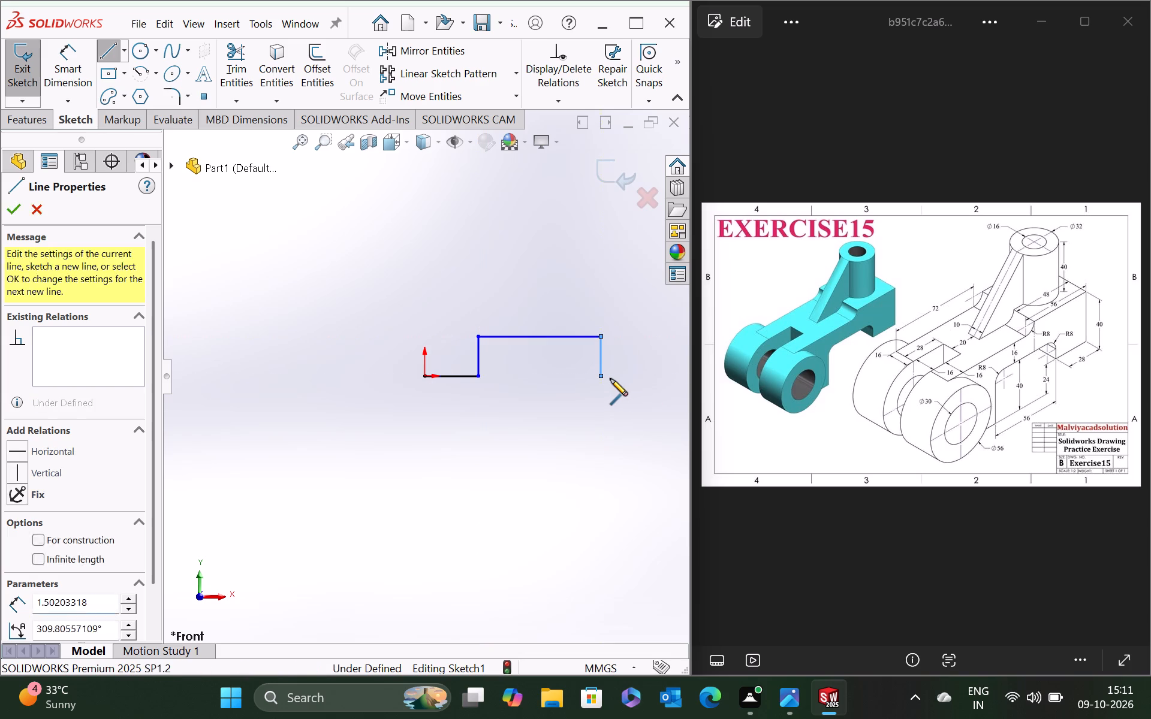
Continue the profile with lines about 21 mm right along the baseline, 36 mm up, and 46 mm back toward the left.
{"action": "scroll", "coordinate": [656, 370], "scroll_direction": "up", "scroll_amount": 4}
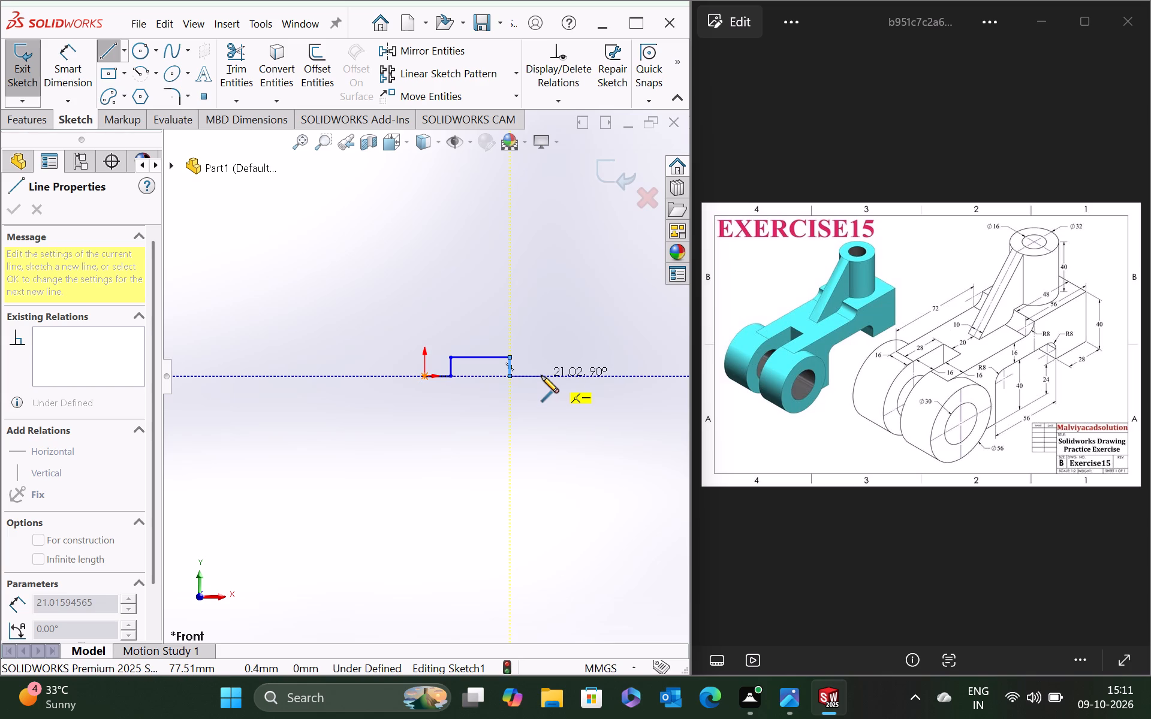
{"action": "left_click", "coordinate": [541, 376]}
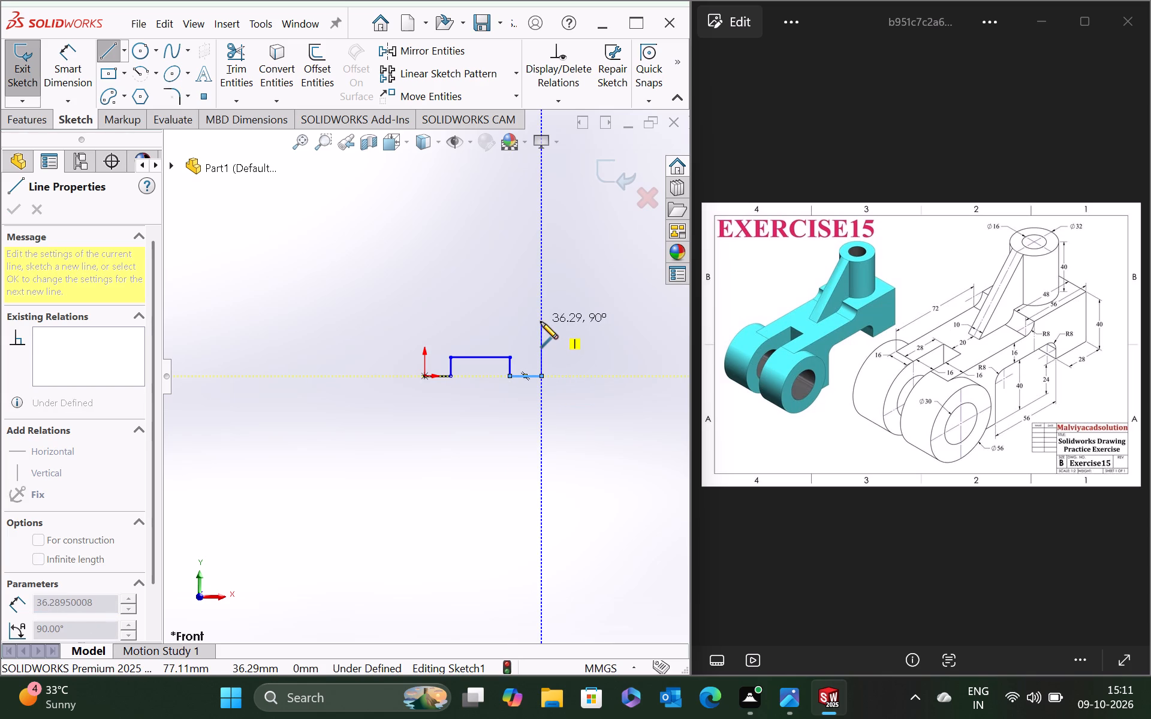
{"action": "left_click", "coordinate": [541, 322]}
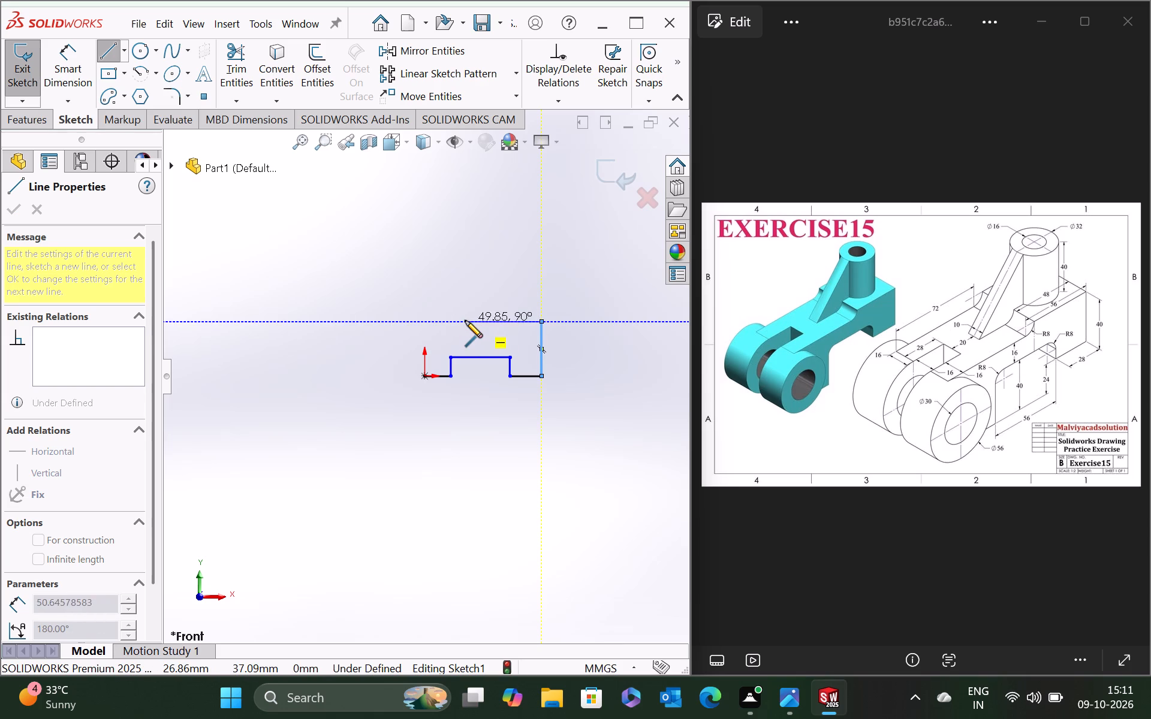
{"action": "left_click", "coordinate": [472, 325]}
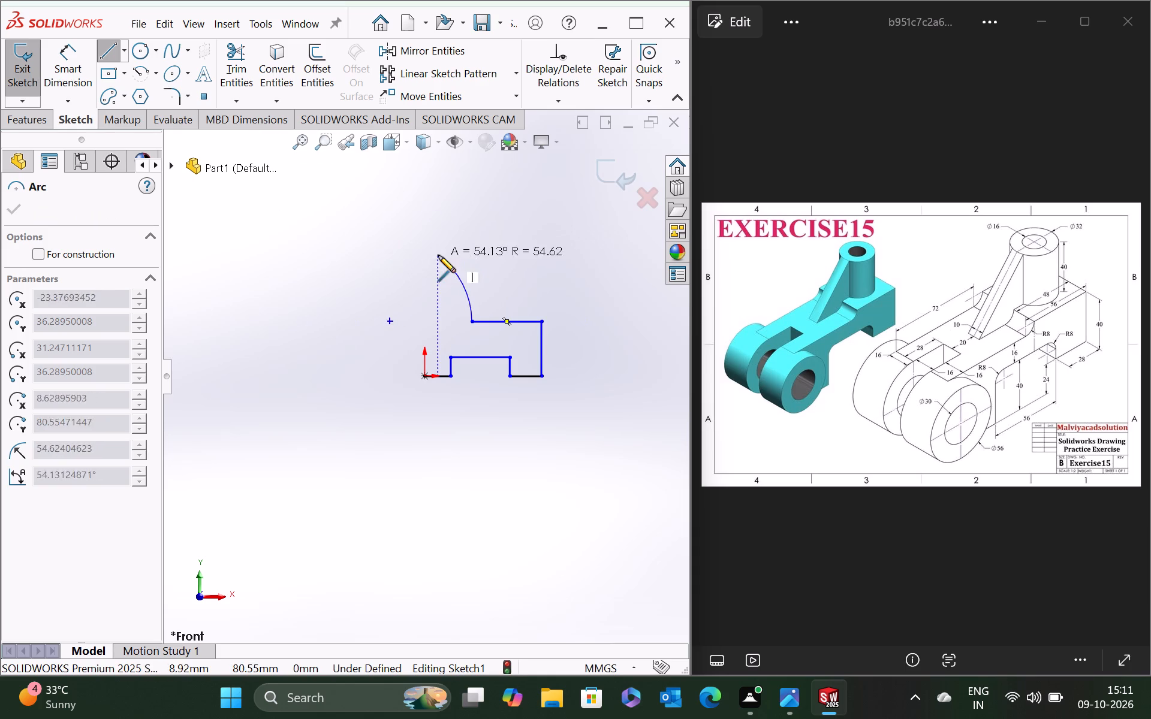
{"action": "key", "text": "Escape"}
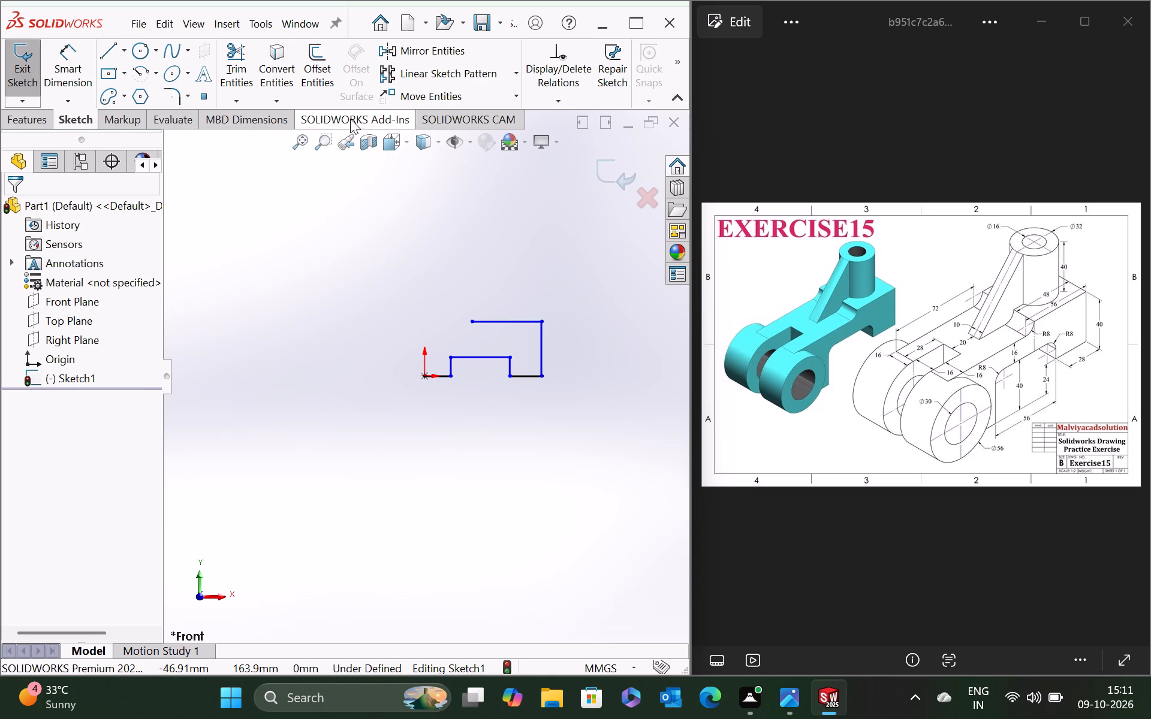
Sketch a concave three-point arc of about 15 mm radius, rising up and left from the top line's open end.
{"action": "left_click", "coordinate": [154, 75]}
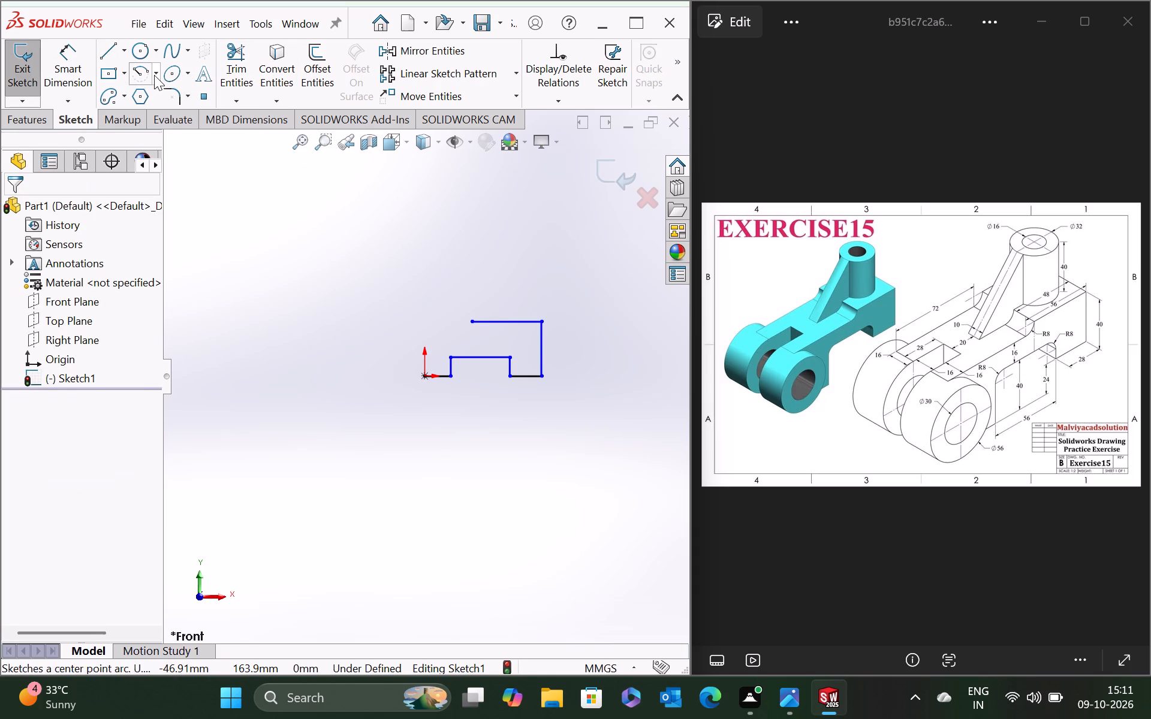
{"action": "left_click", "coordinate": [179, 146]}
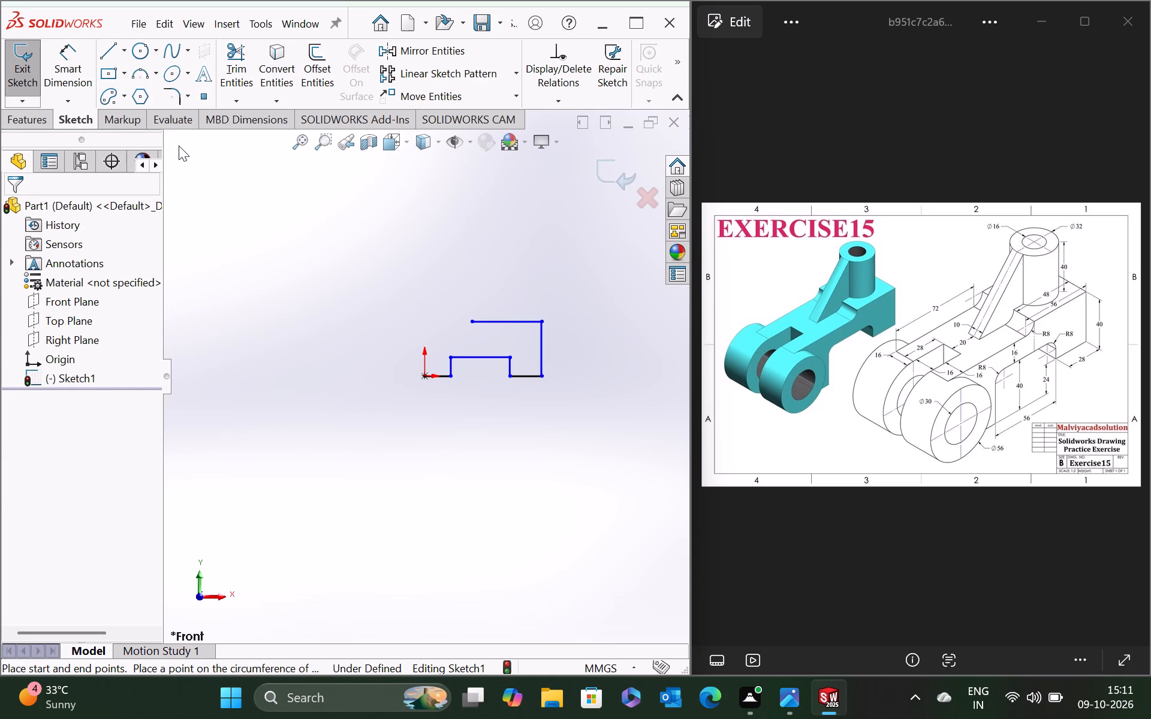
{"action": "left_click", "coordinate": [472, 322]}
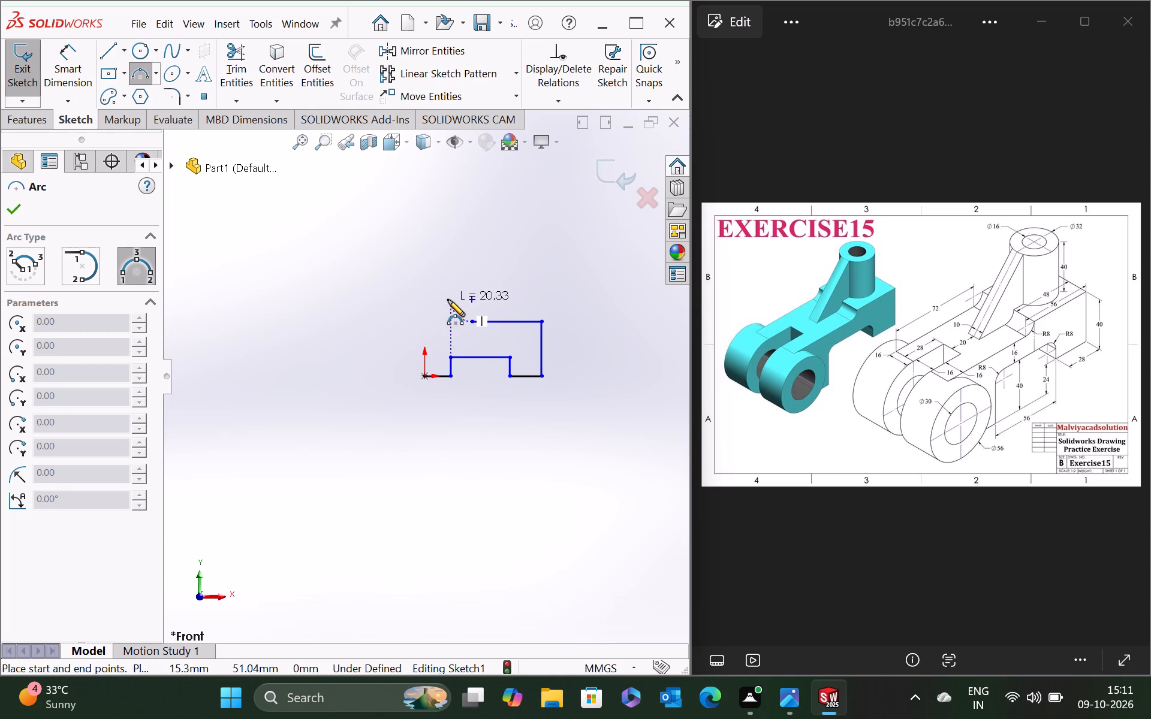
{"action": "left_click", "coordinate": [451, 298]}
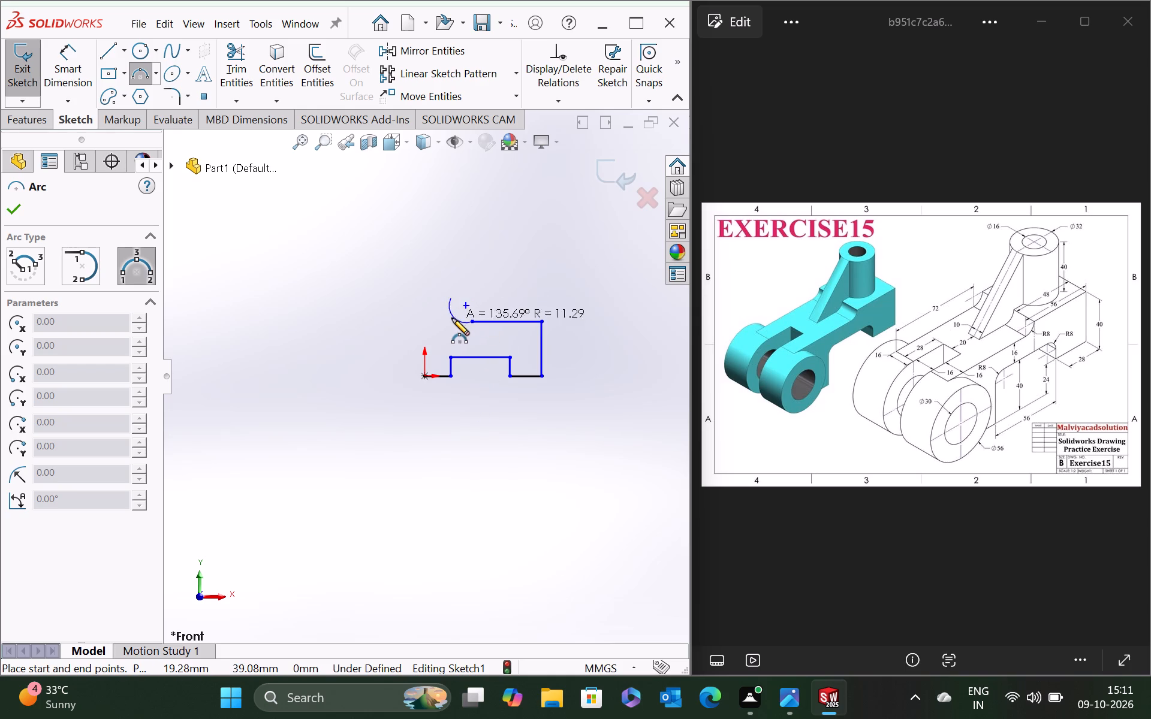
{"action": "left_click", "coordinate": [457, 316]}
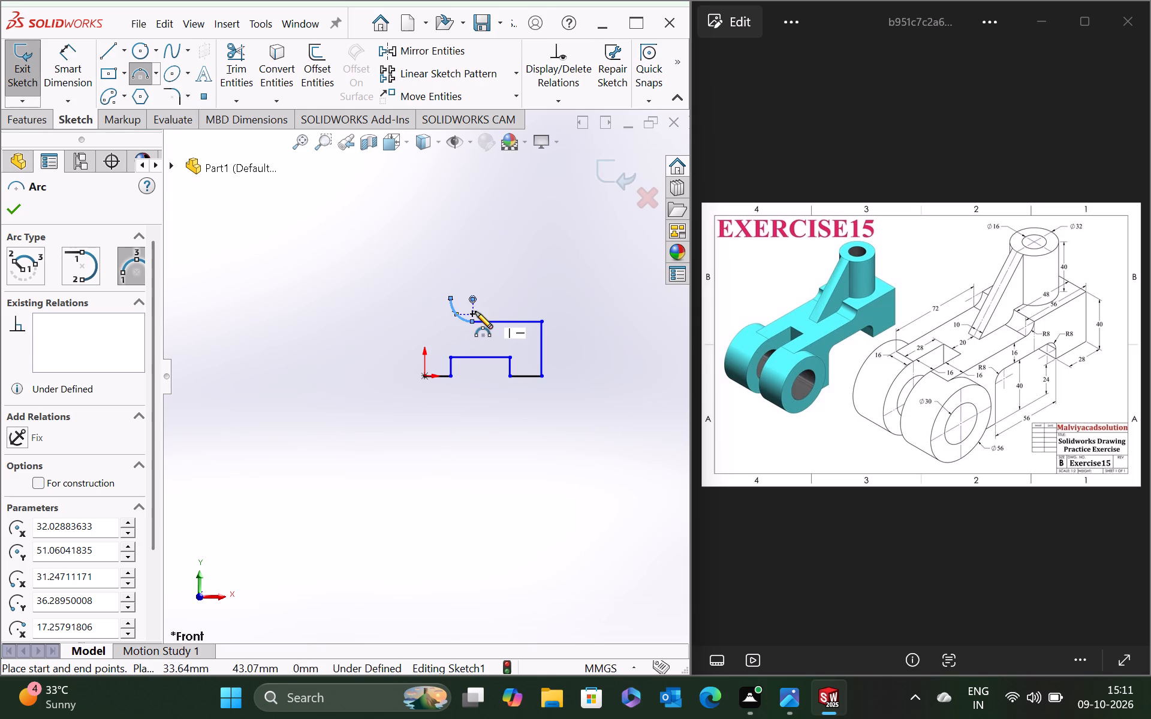
{"action": "key", "text": "Escape"}
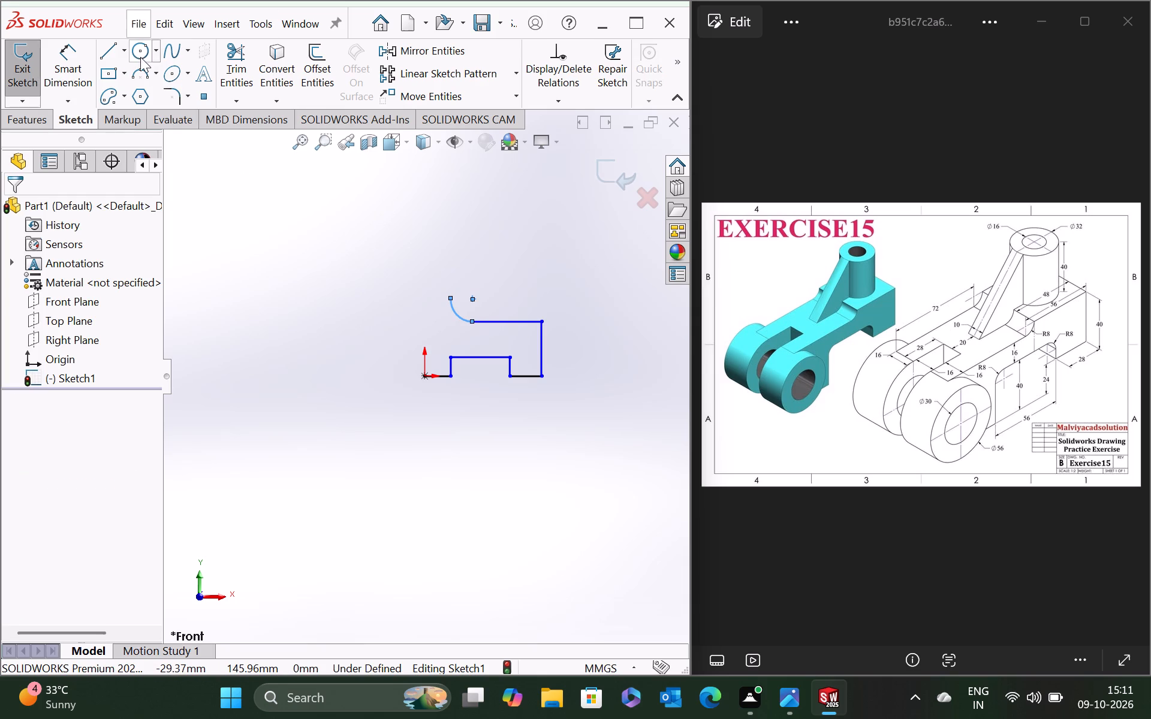
Close the profile with a horizontal line about 17 mm left from the arc's end and a vertical line down to the origin.
{"action": "left_click", "coordinate": [114, 48]}
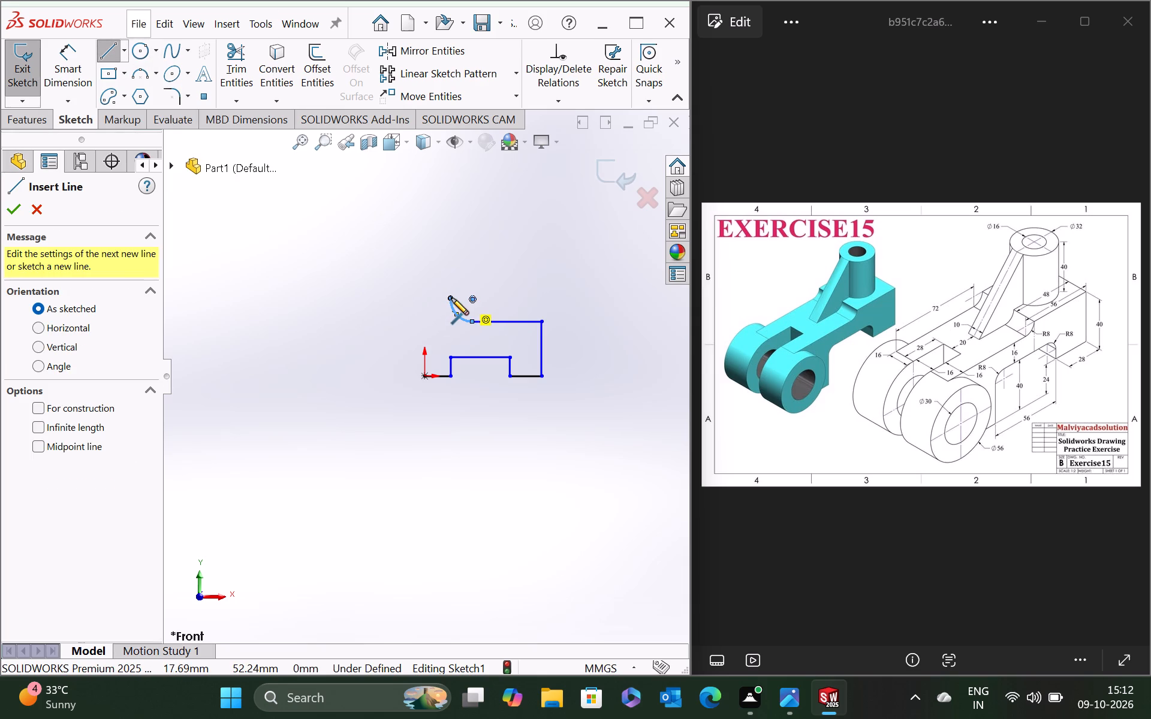
{"action": "left_click", "coordinate": [451, 298]}
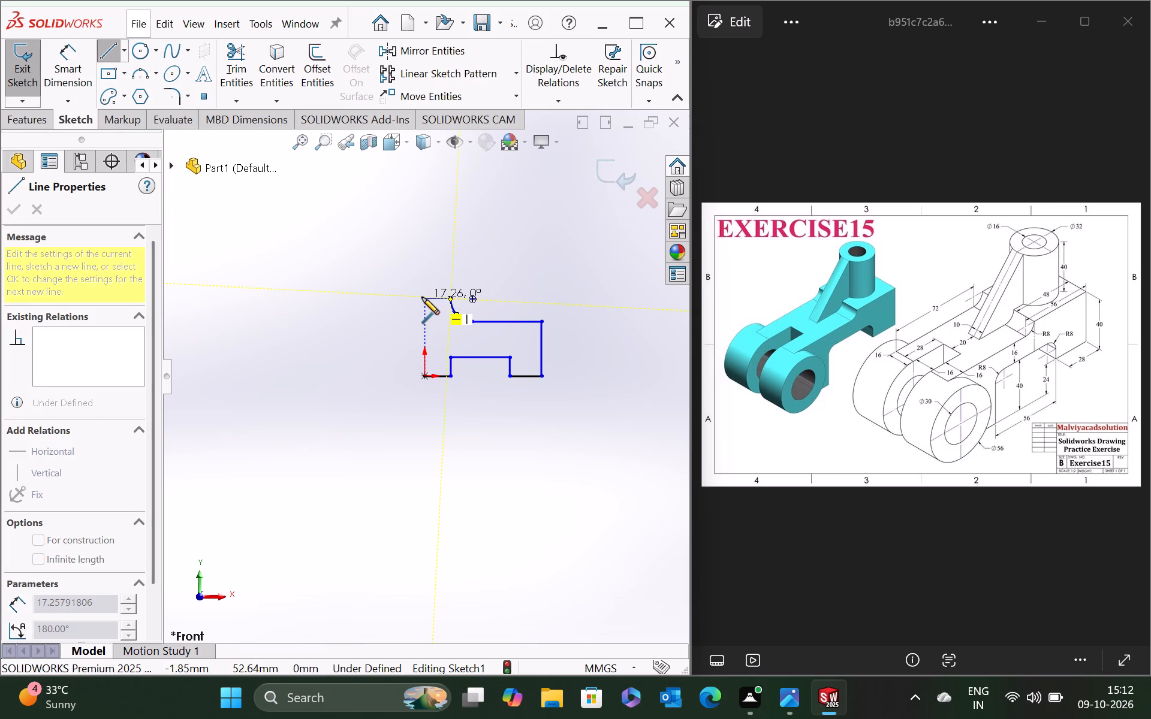
{"action": "left_click", "coordinate": [421, 297]}
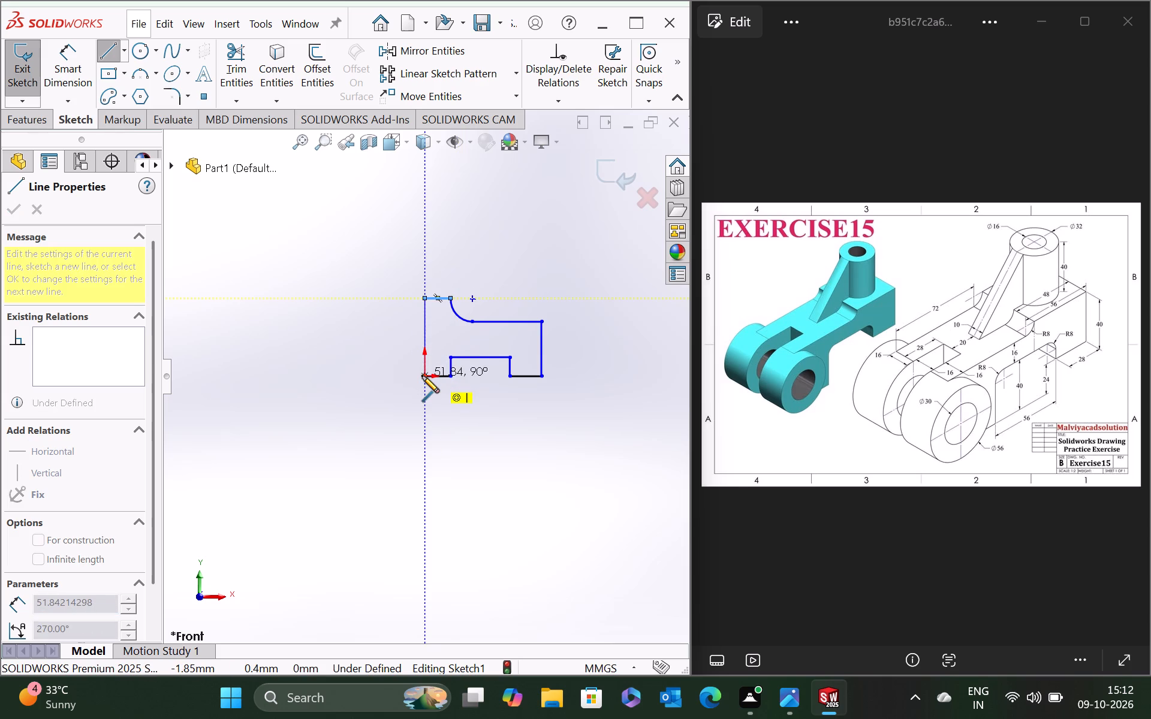
{"action": "left_click", "coordinate": [422, 376]}
{"action": "key", "text": "Escape"}
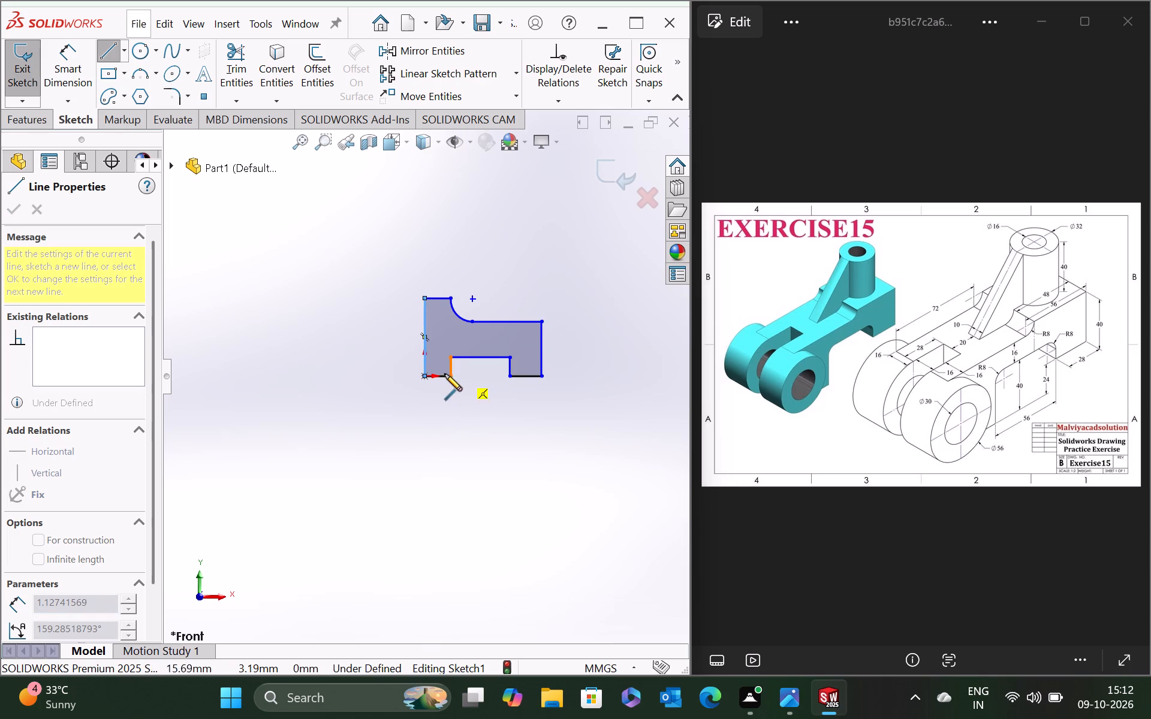
{"action": "key", "text": "Escape"}
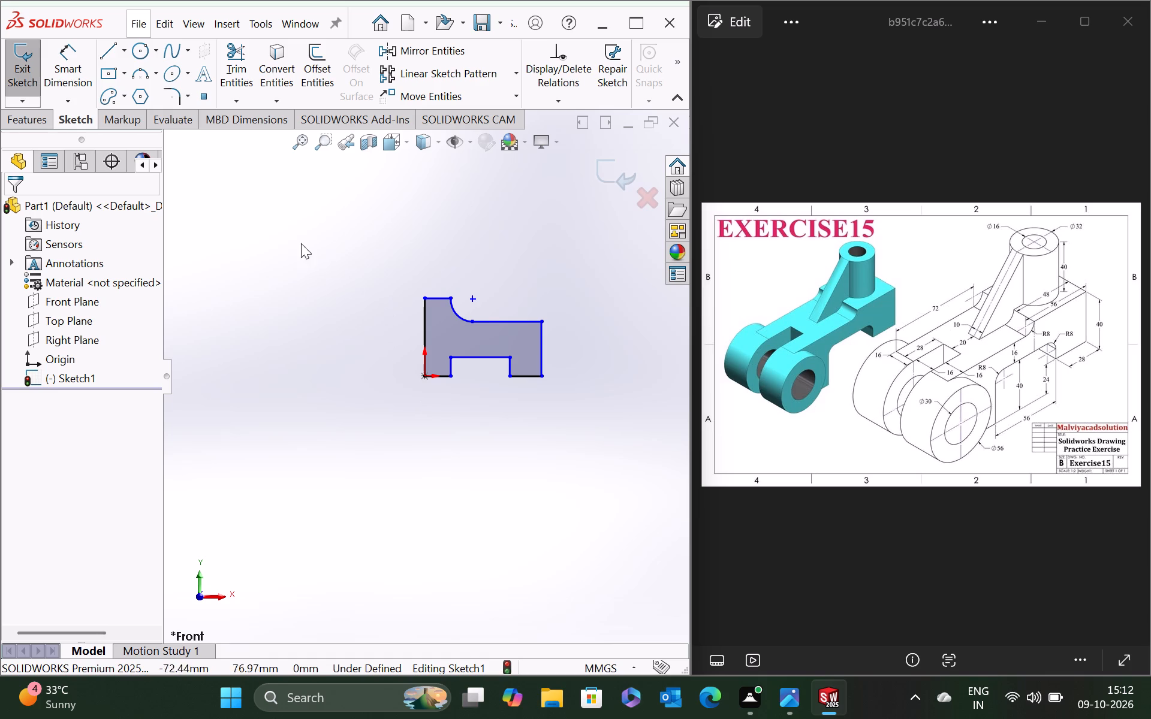
Dimension the bottom edge starting at the origin to 28 mm.
{"action": "left_click", "coordinate": [57, 68]}
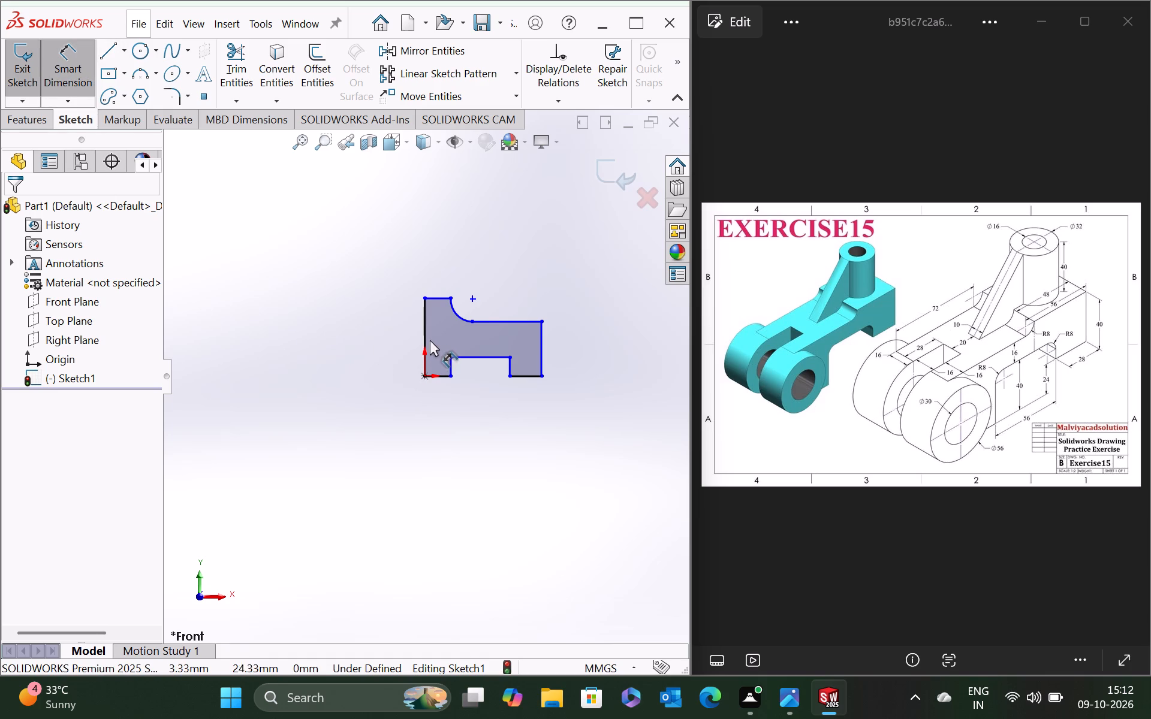
{"action": "left_click", "coordinate": [444, 374]}
{"action": "left_click", "coordinate": [433, 445]}
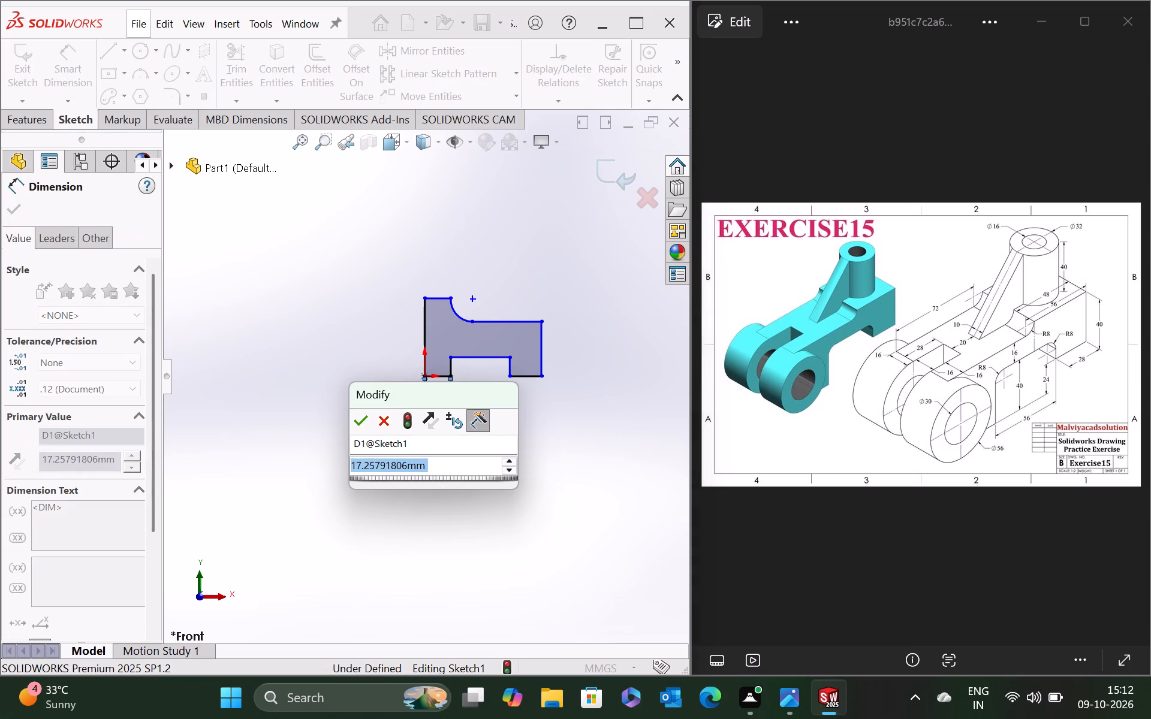
{"action": "type", "text": "28"}
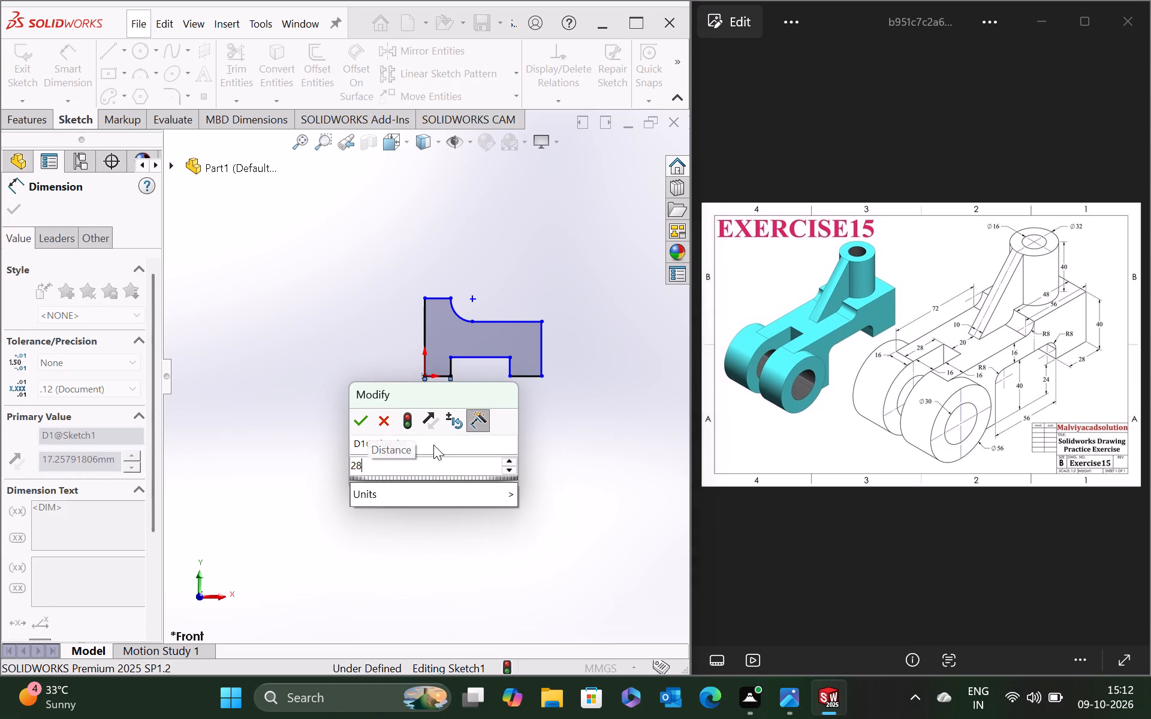
{"action": "key", "text": "Return"}
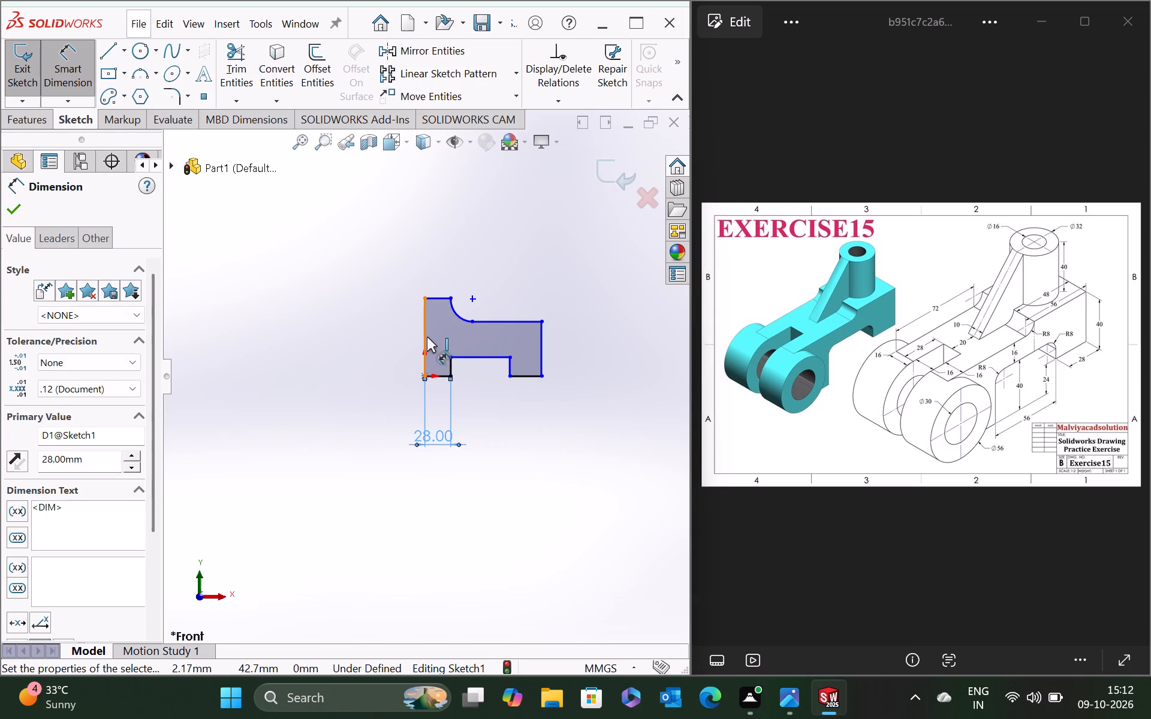
Dimension the profile's left vertical edge to 40 mm.
{"action": "left_click", "coordinate": [425, 336]}
{"action": "left_click", "coordinate": [344, 335]}
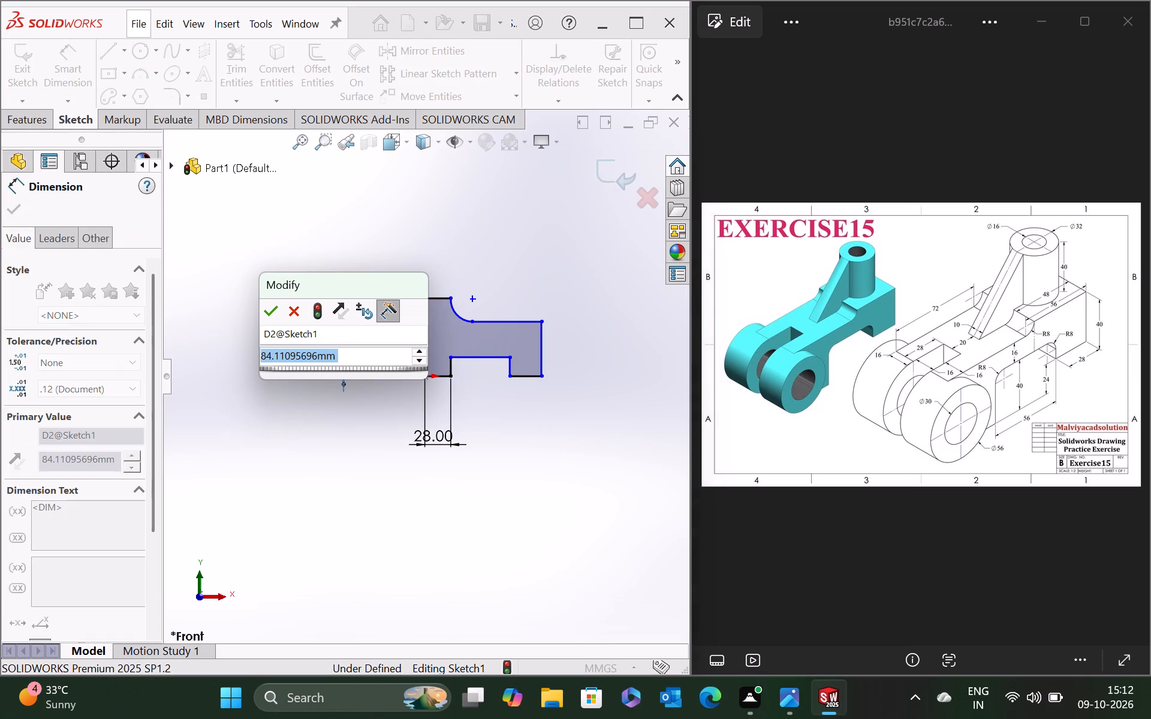
{"action": "key", "text": "4"}
{"action": "key", "text": "0"}
{"action": "key", "text": "Return"}
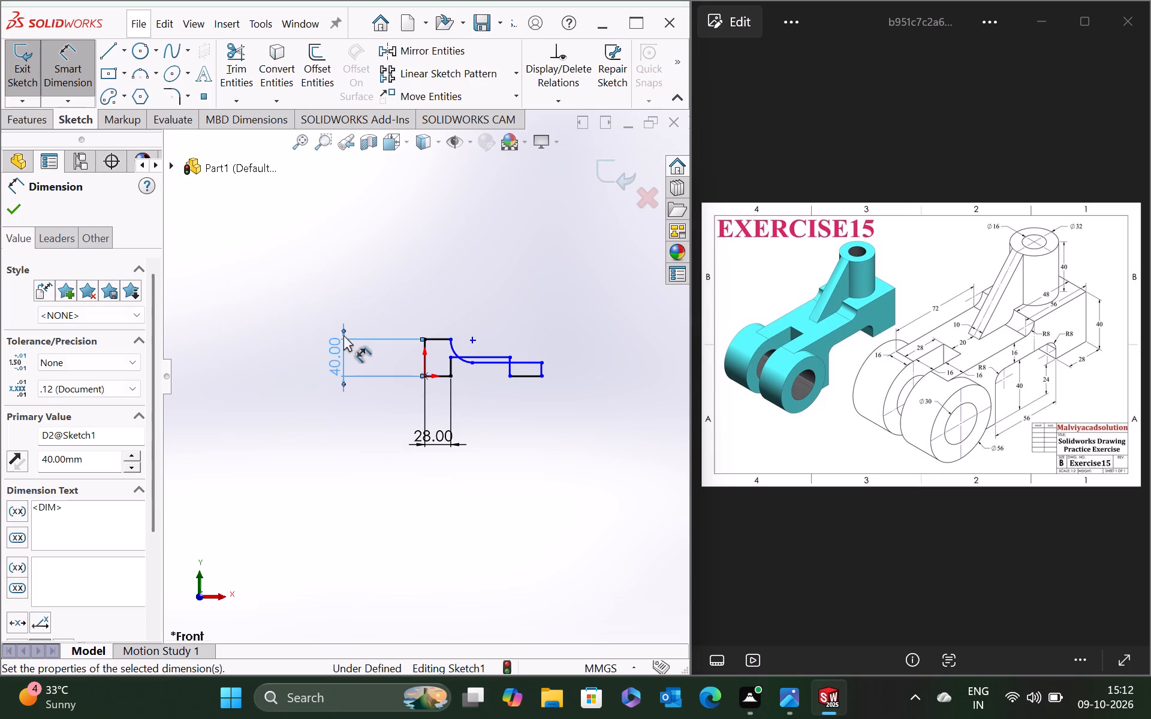
Dimension the horizontal top edge between the left vertical edge and the arc to 48 mm.
{"action": "scroll", "coordinate": [461, 361], "scroll_direction": "down", "scroll_amount": 6}
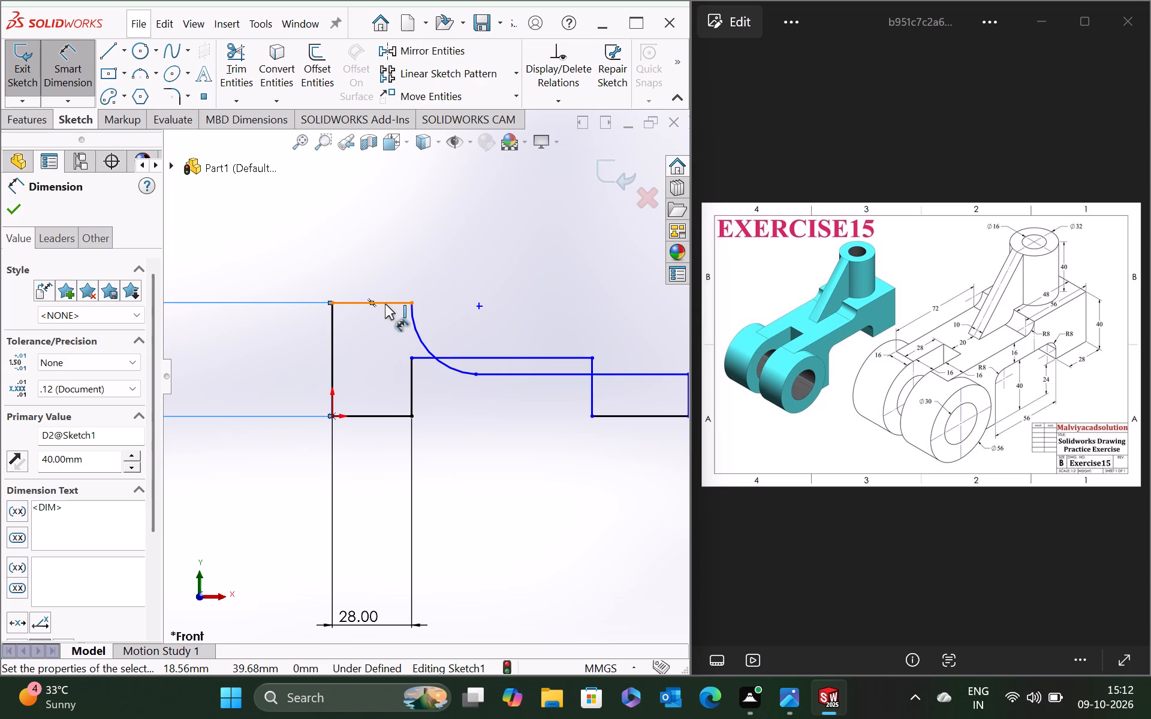
{"action": "left_click", "coordinate": [385, 304]}
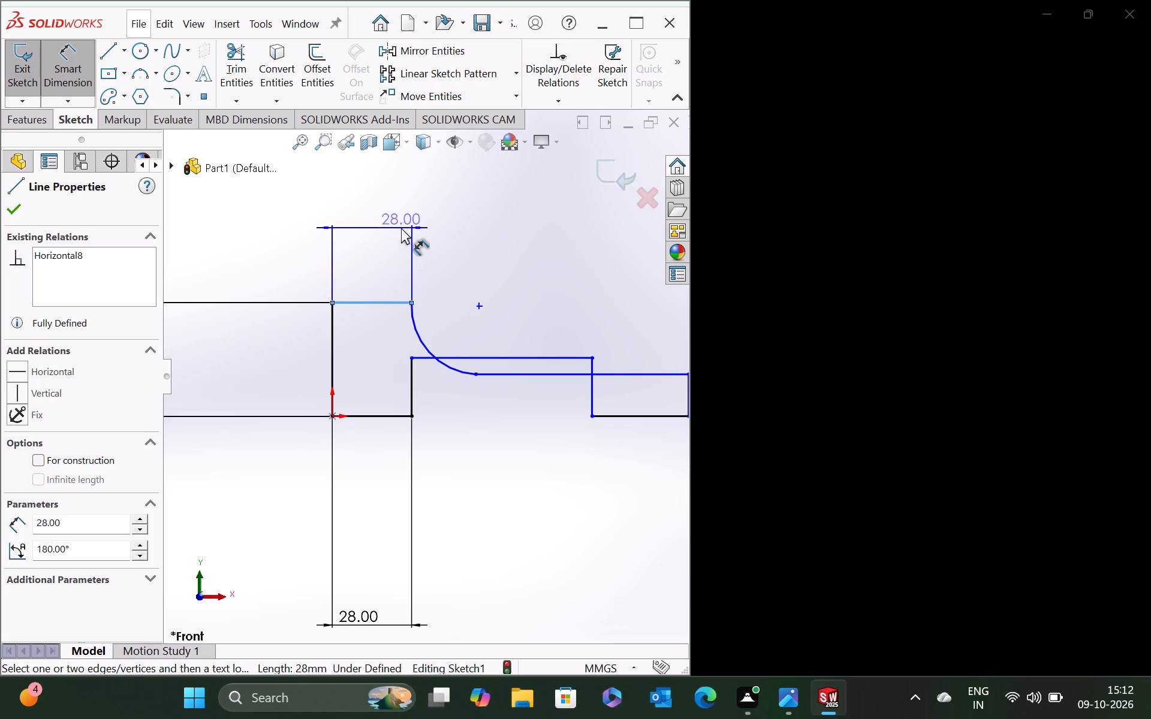
{"action": "left_click", "coordinate": [401, 228]}
{"action": "key", "text": "4"}
{"action": "key", "text": "8"}
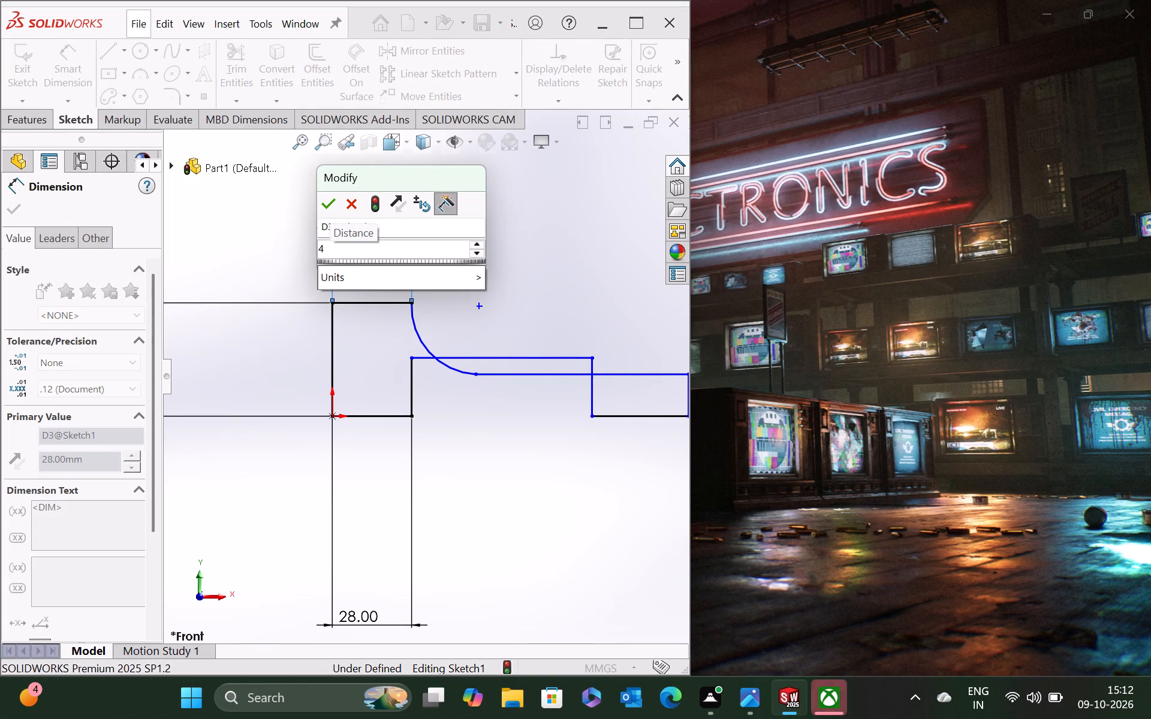
{"action": "key", "text": "Return"}
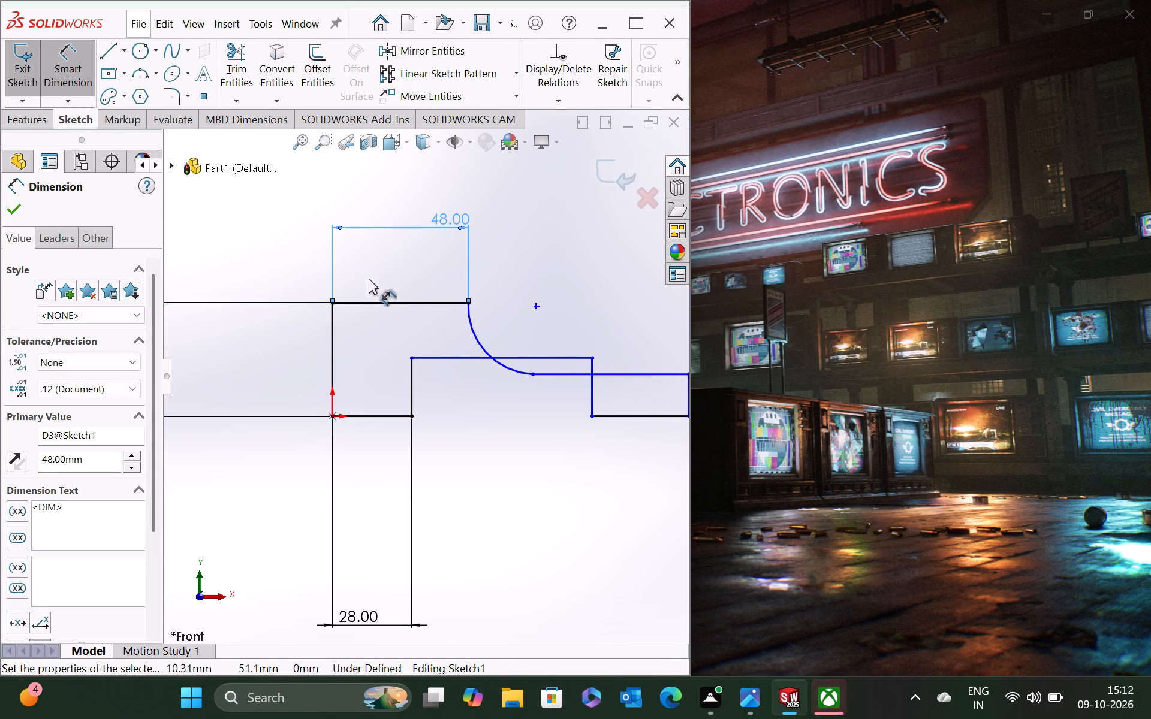
Close the stray window covering the reference drawing.
{"action": "left_click", "coordinate": [1138, 11]}
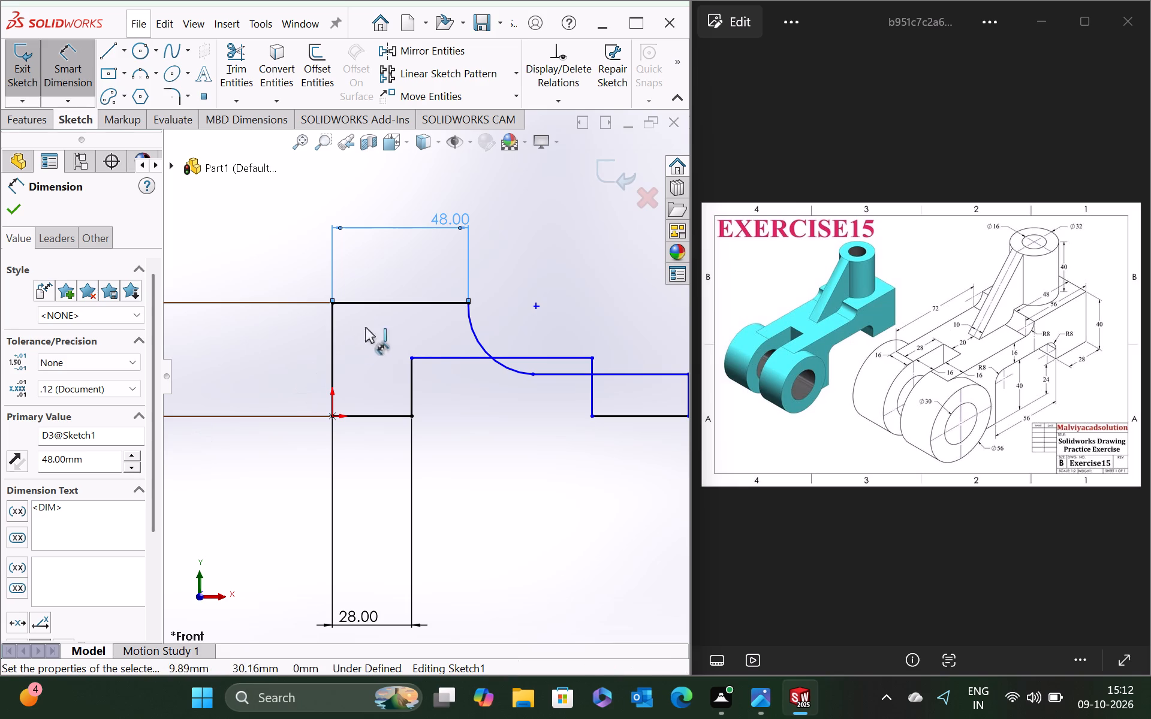
Dimension the arc at the end of the upper edge to an 8 mm radius.
{"action": "left_click", "coordinate": [473, 331]}
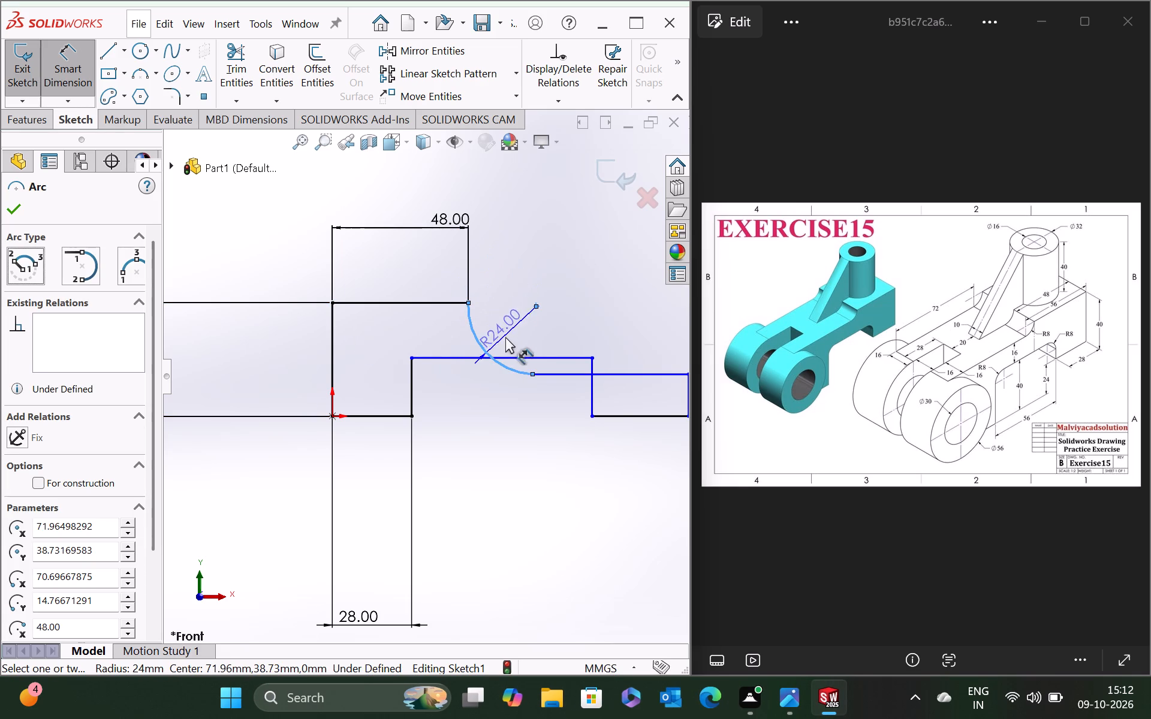
{"action": "left_click", "coordinate": [507, 327]}
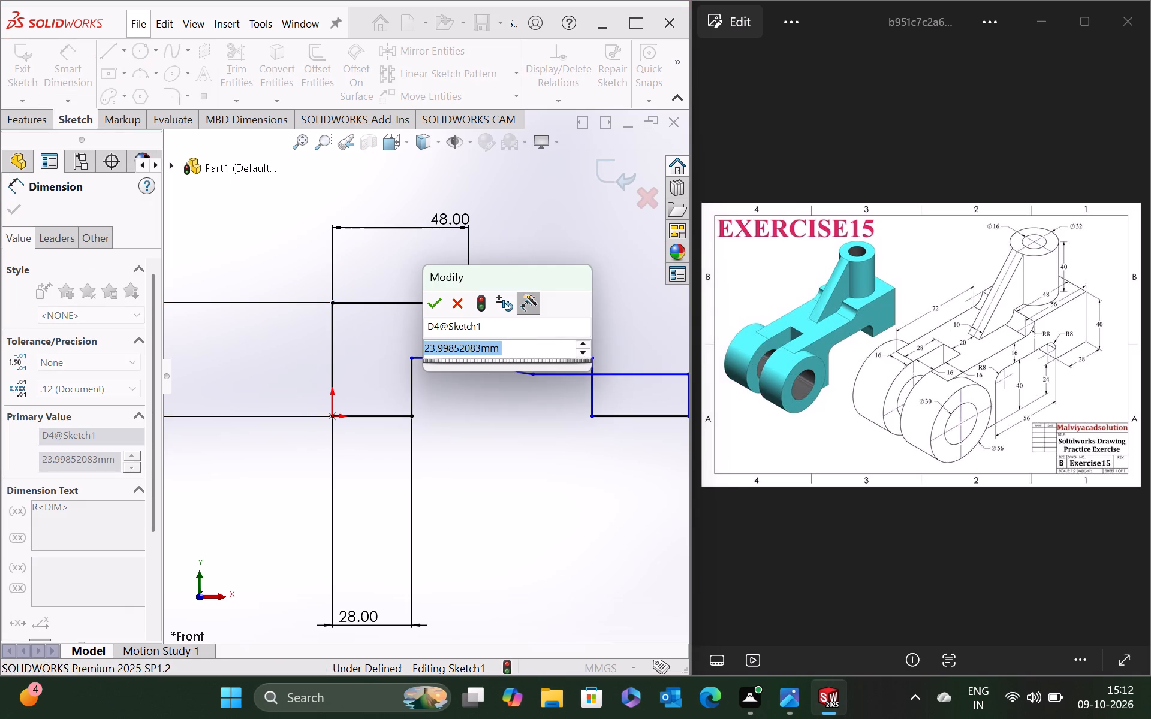
{"action": "key", "text": "8"}
{"action": "key", "text": "Return"}
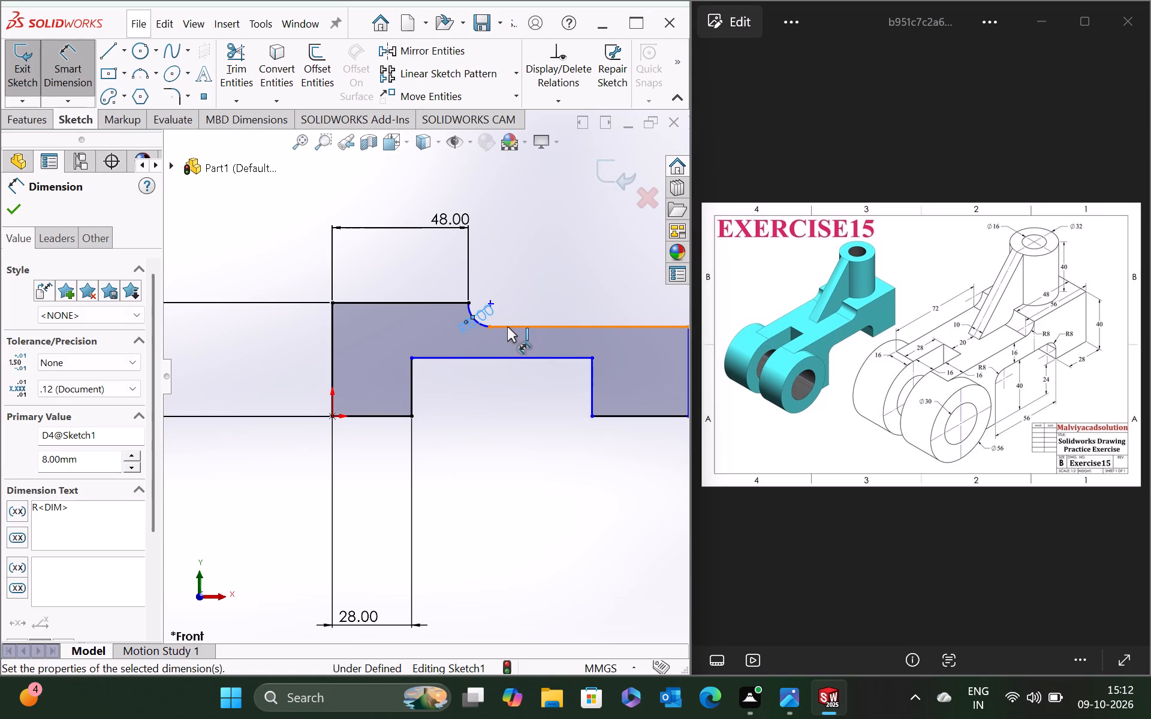
{"action": "scroll", "coordinate": [508, 325], "scroll_direction": "down", "scroll_amount": 2}
{"action": "scroll", "coordinate": [480, 326], "scroll_direction": "up", "scroll_amount": 3}
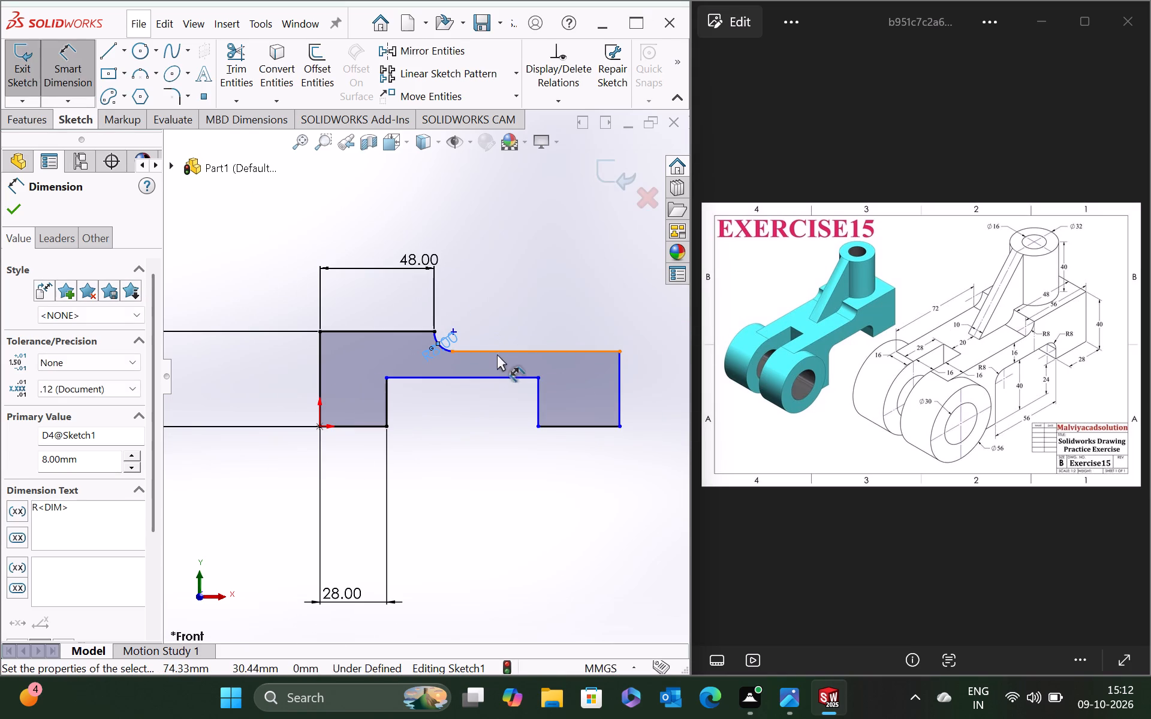
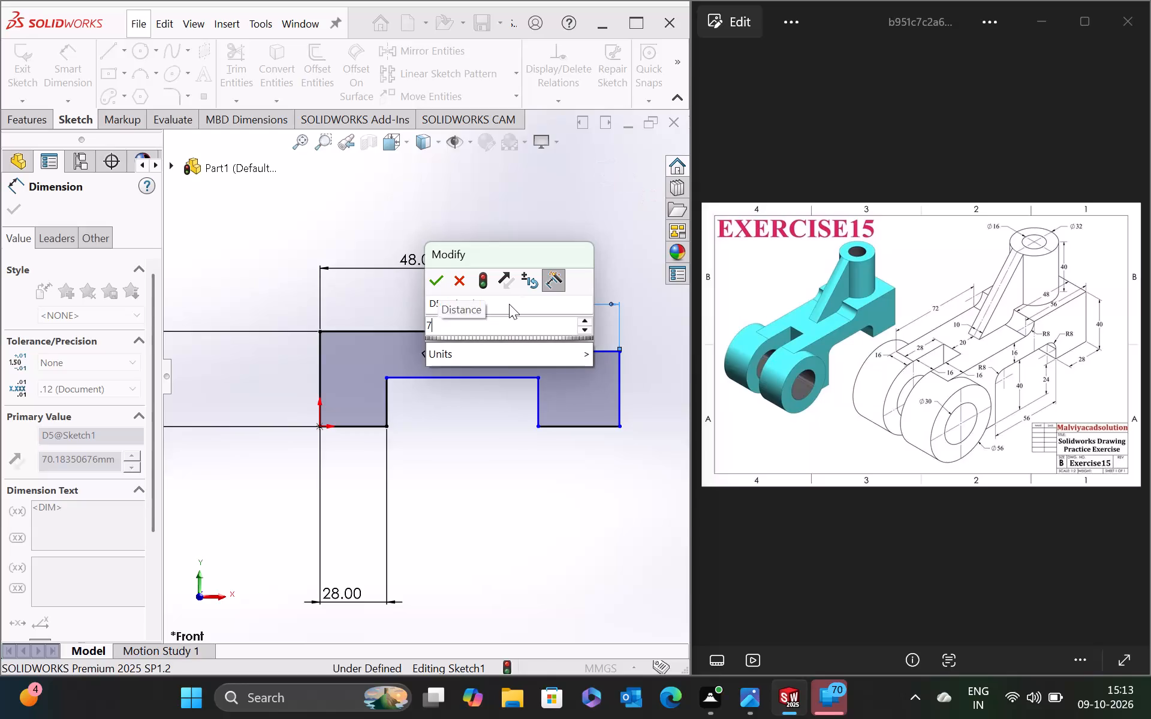
Dimension the lower horizontal top edge between the arc and the right vertical edge to 72 mm.
{"action": "key", "text": "Return"}
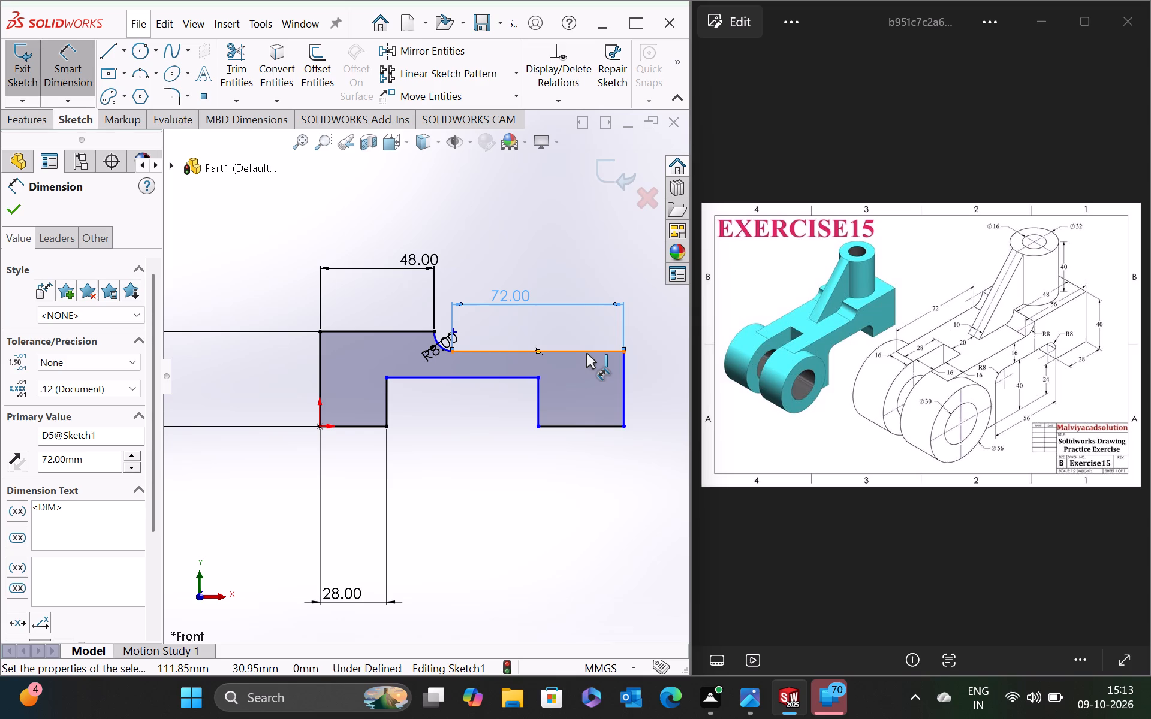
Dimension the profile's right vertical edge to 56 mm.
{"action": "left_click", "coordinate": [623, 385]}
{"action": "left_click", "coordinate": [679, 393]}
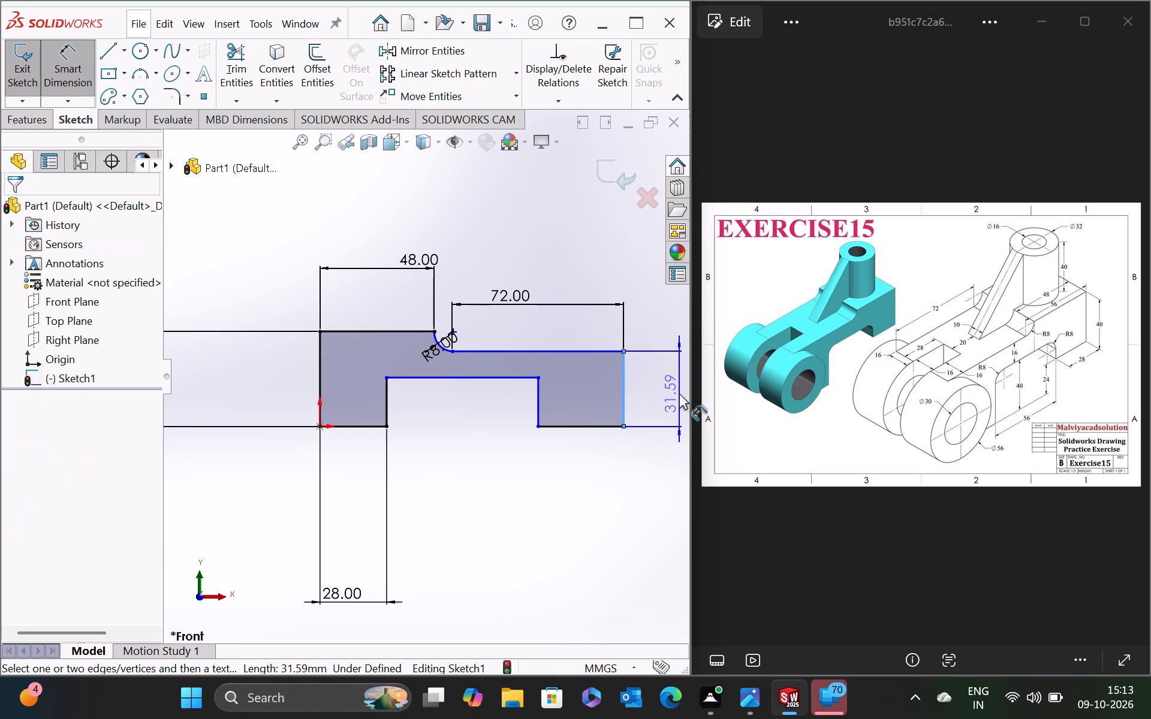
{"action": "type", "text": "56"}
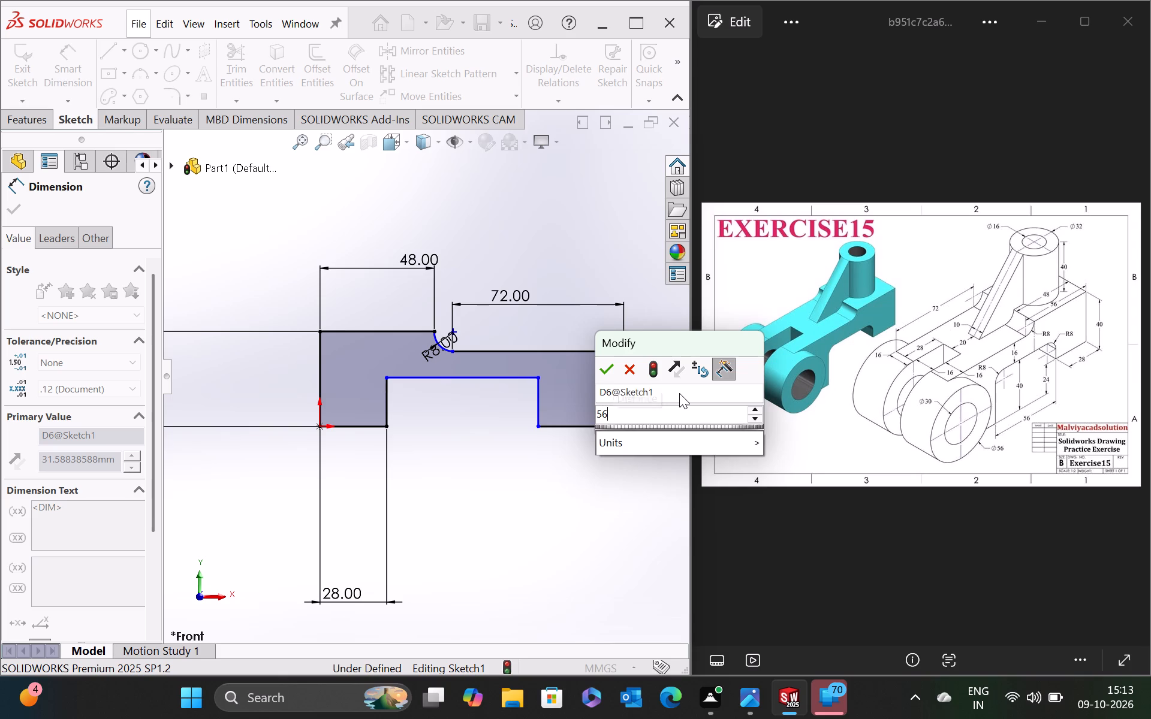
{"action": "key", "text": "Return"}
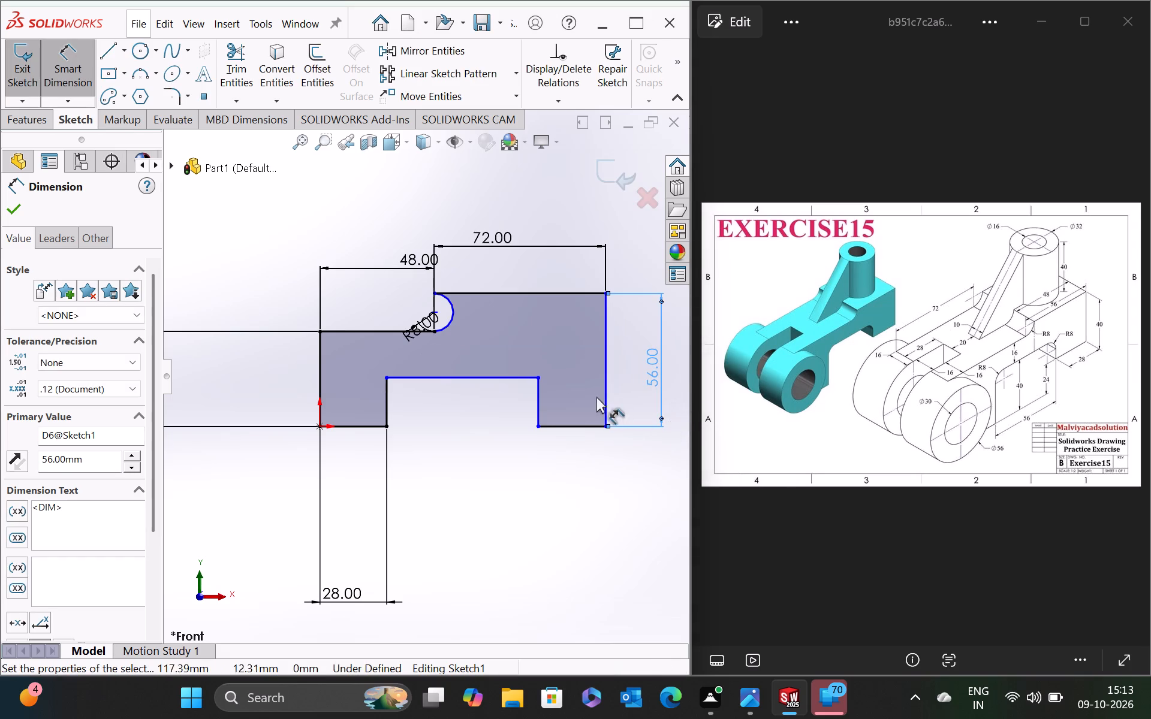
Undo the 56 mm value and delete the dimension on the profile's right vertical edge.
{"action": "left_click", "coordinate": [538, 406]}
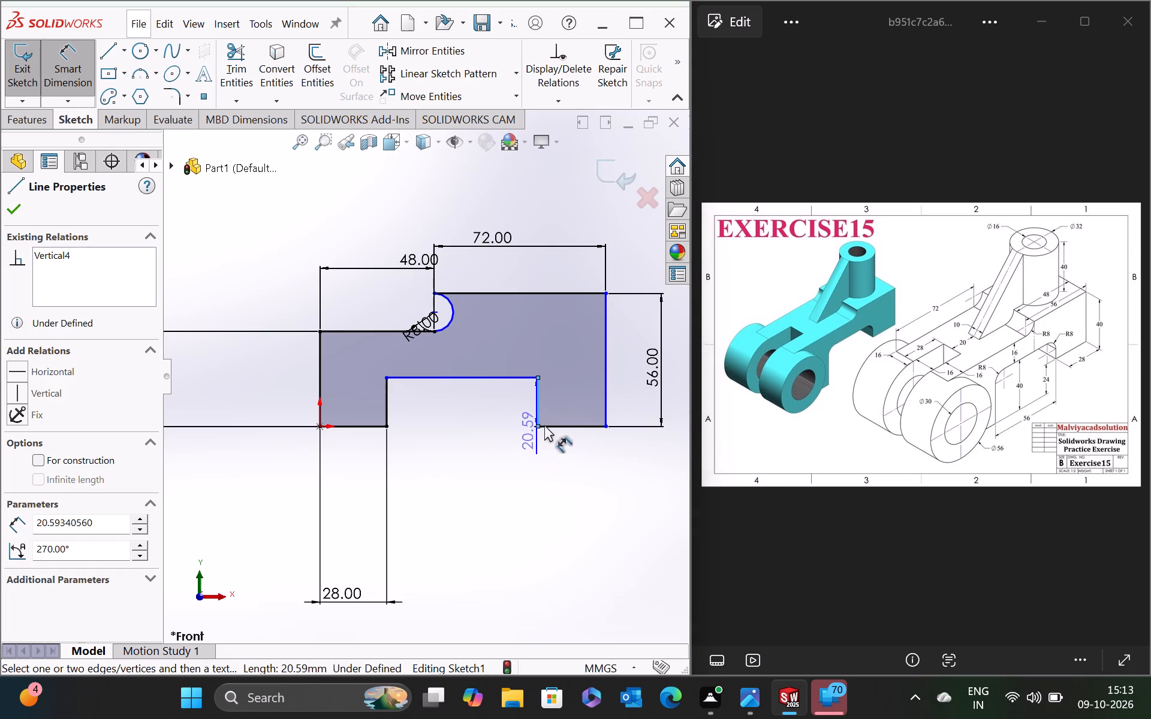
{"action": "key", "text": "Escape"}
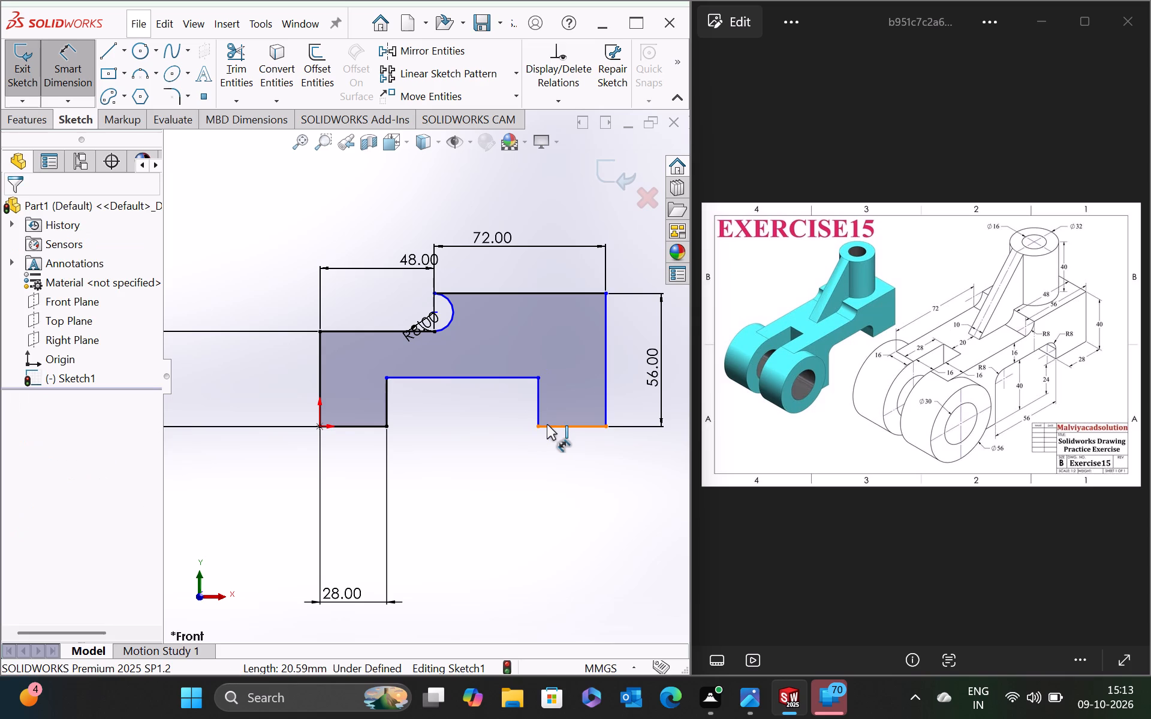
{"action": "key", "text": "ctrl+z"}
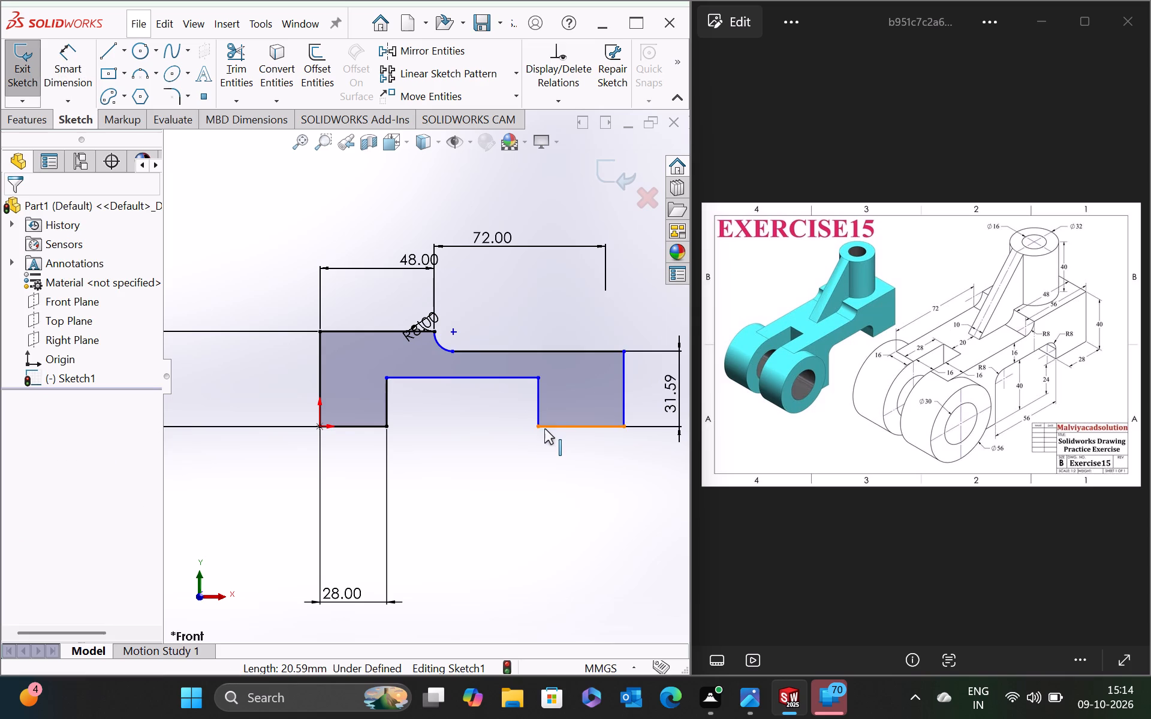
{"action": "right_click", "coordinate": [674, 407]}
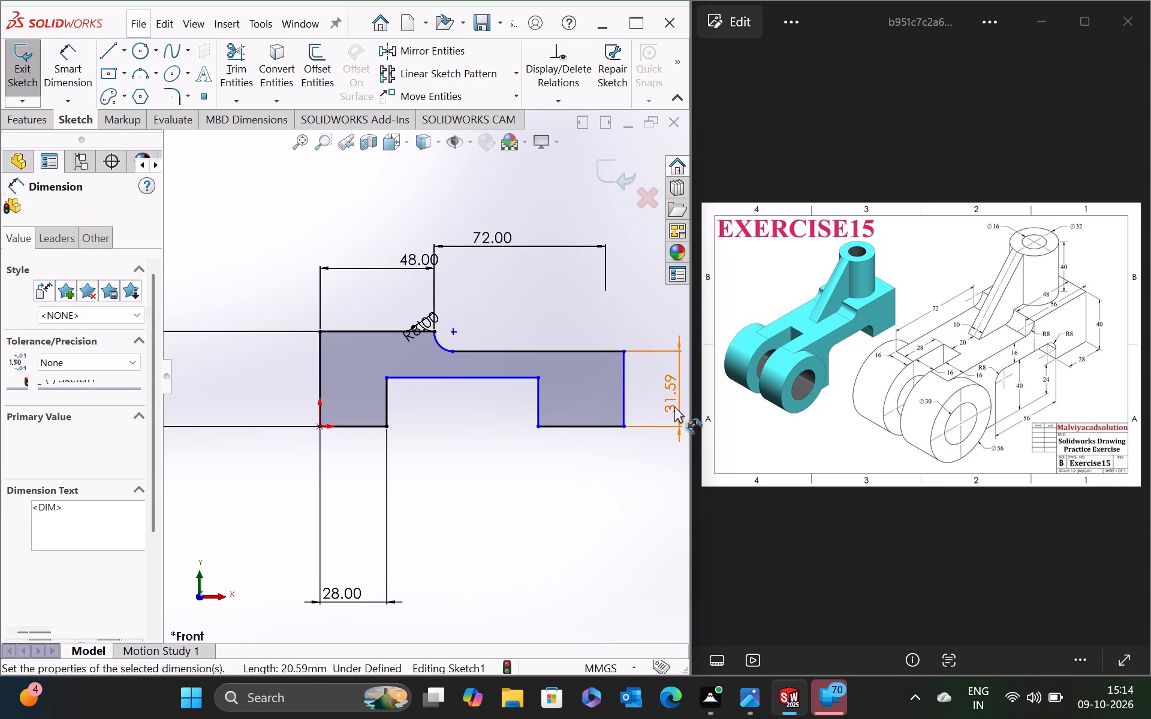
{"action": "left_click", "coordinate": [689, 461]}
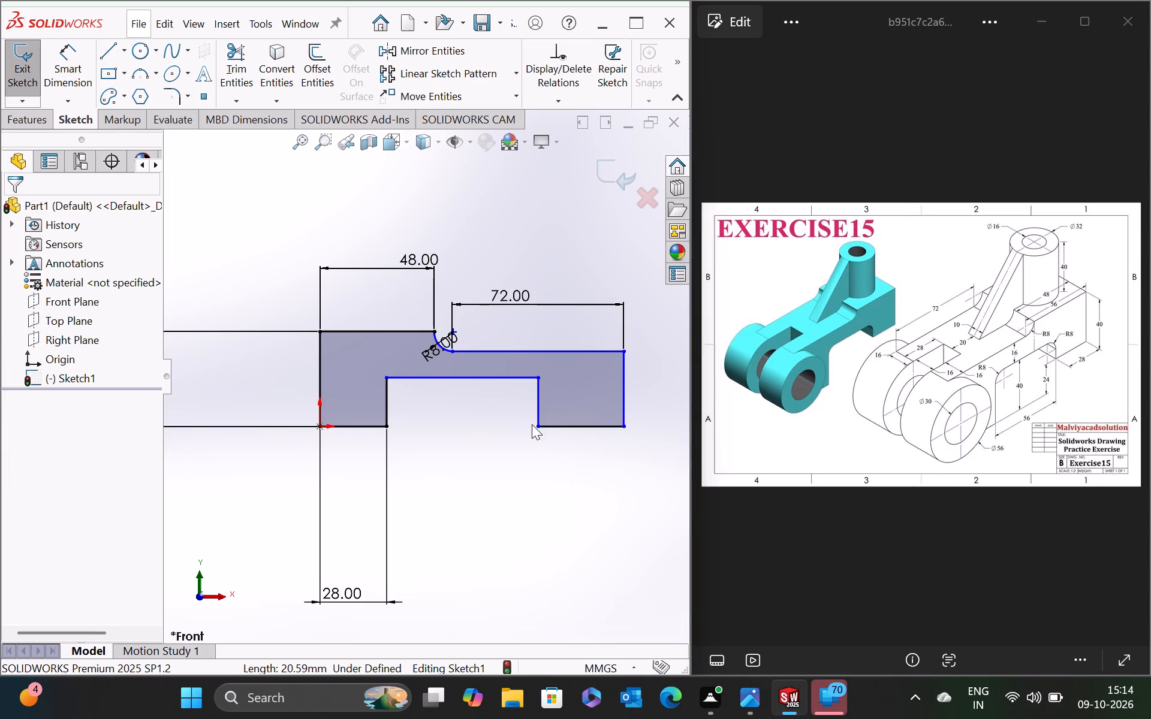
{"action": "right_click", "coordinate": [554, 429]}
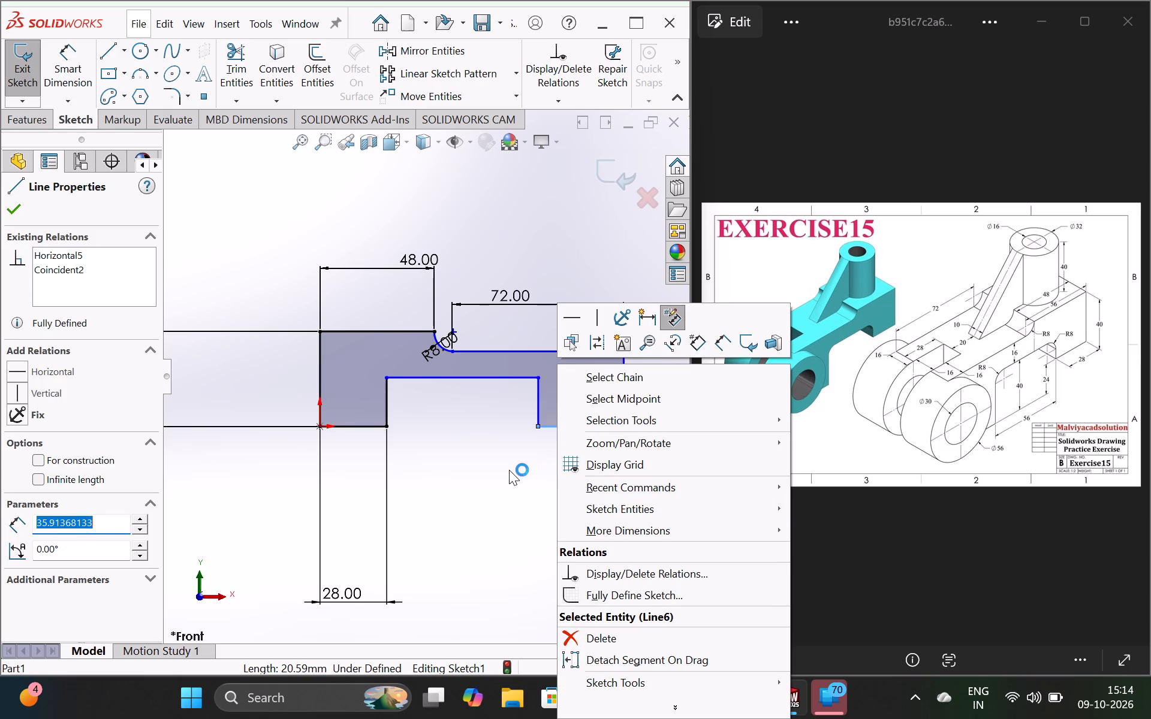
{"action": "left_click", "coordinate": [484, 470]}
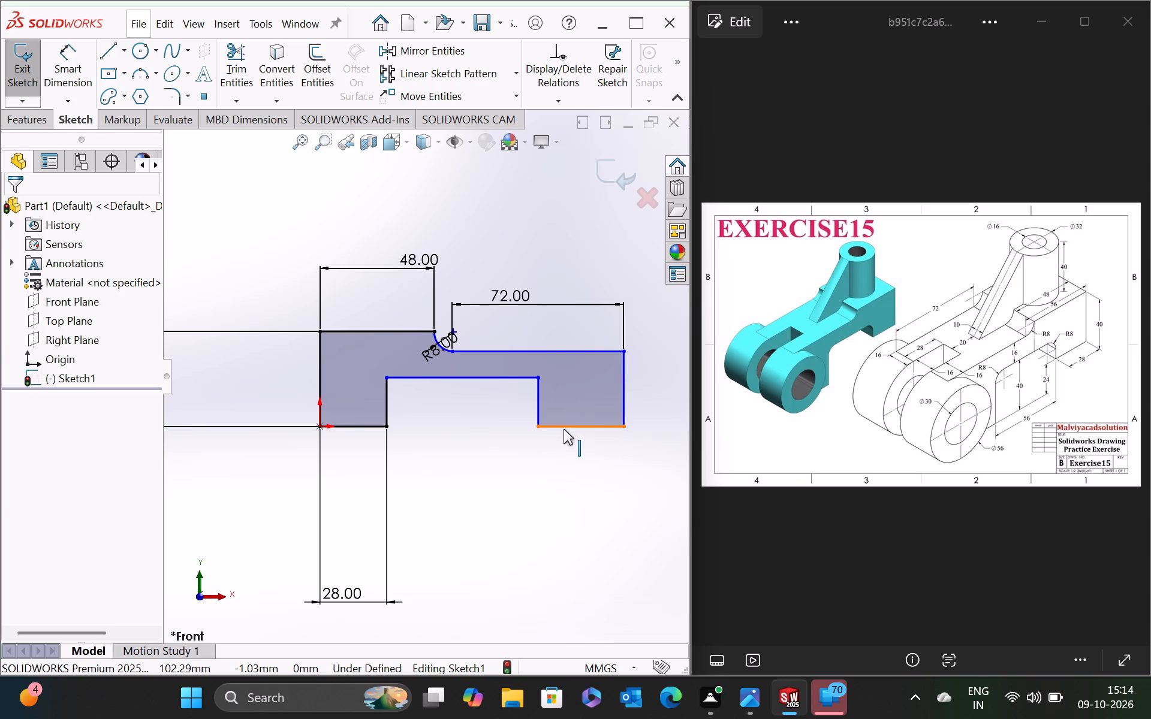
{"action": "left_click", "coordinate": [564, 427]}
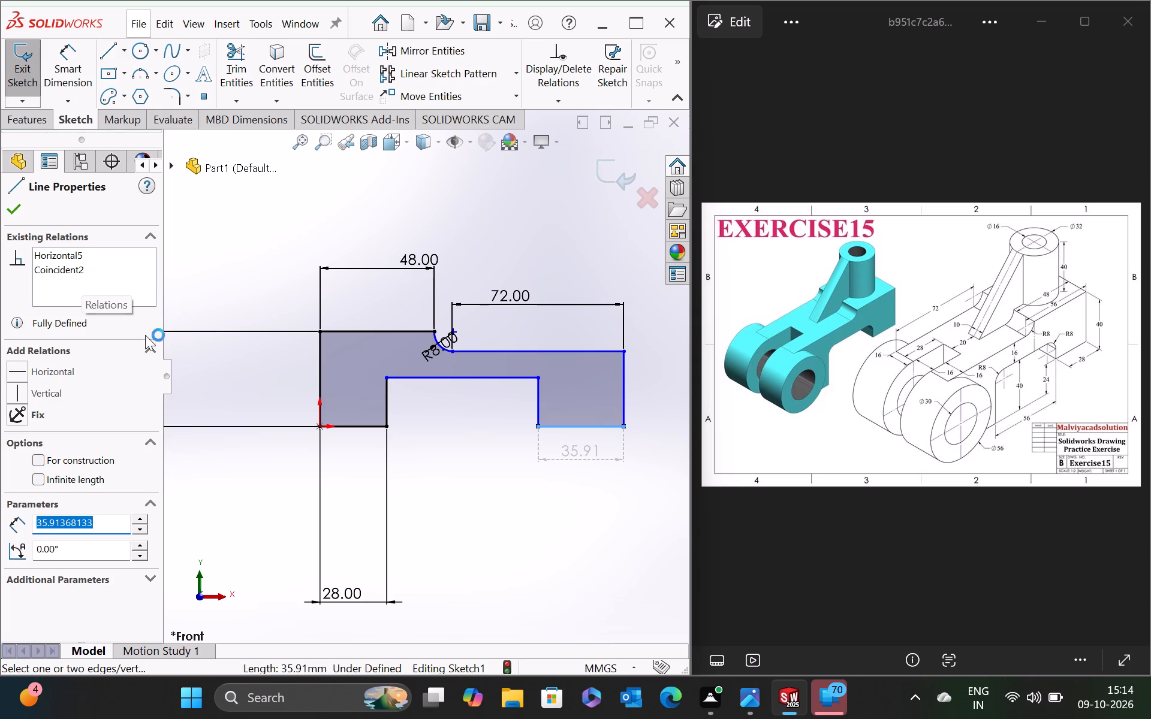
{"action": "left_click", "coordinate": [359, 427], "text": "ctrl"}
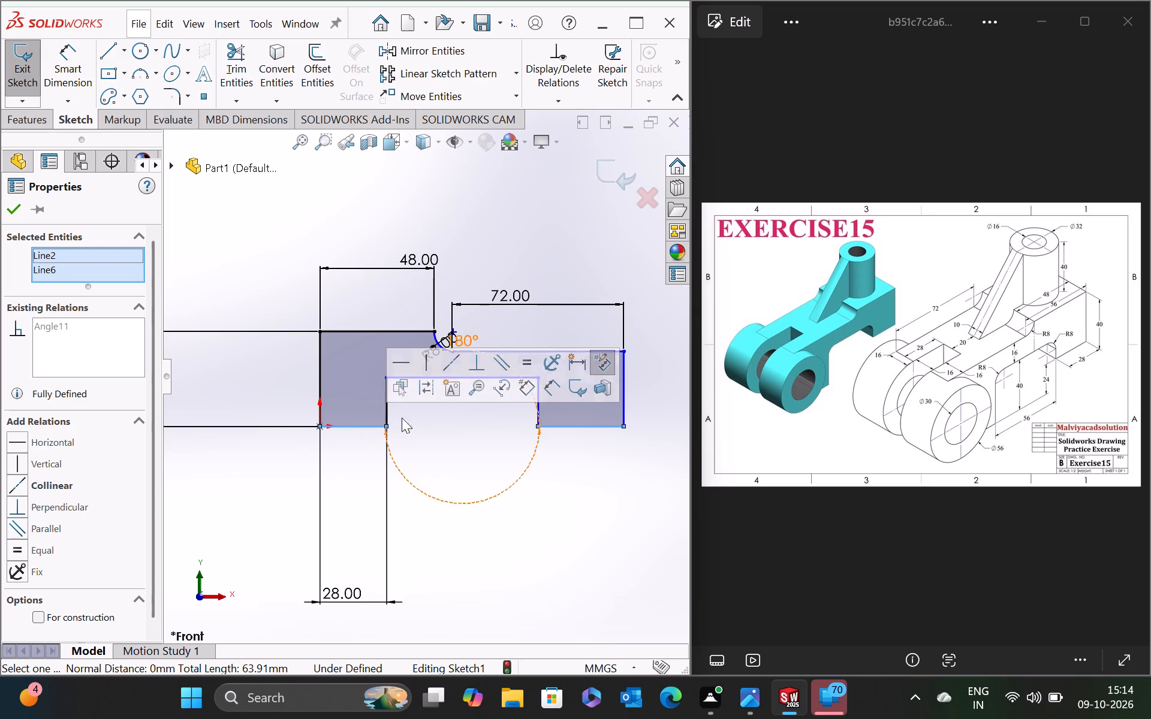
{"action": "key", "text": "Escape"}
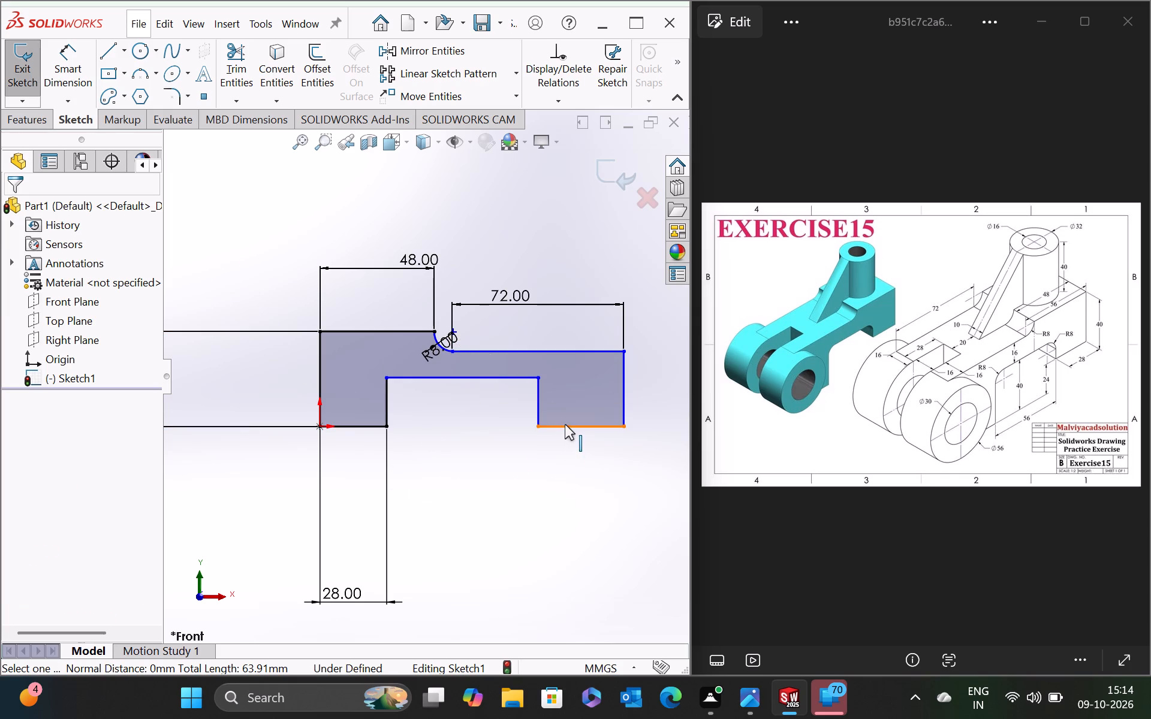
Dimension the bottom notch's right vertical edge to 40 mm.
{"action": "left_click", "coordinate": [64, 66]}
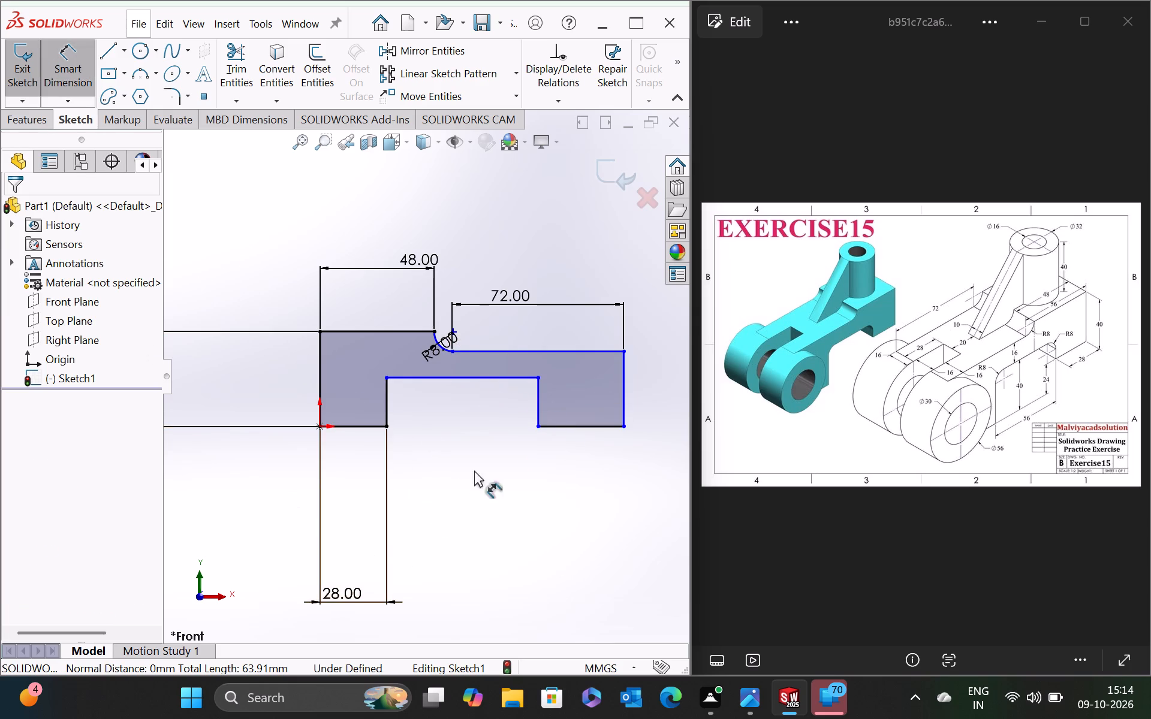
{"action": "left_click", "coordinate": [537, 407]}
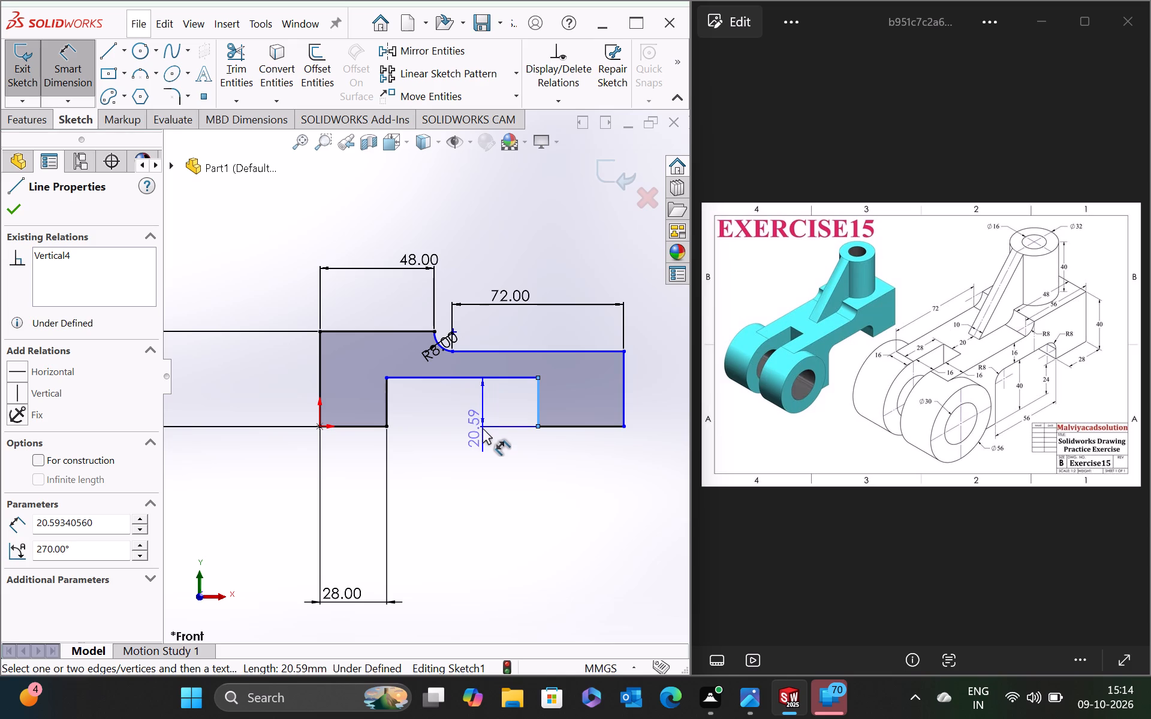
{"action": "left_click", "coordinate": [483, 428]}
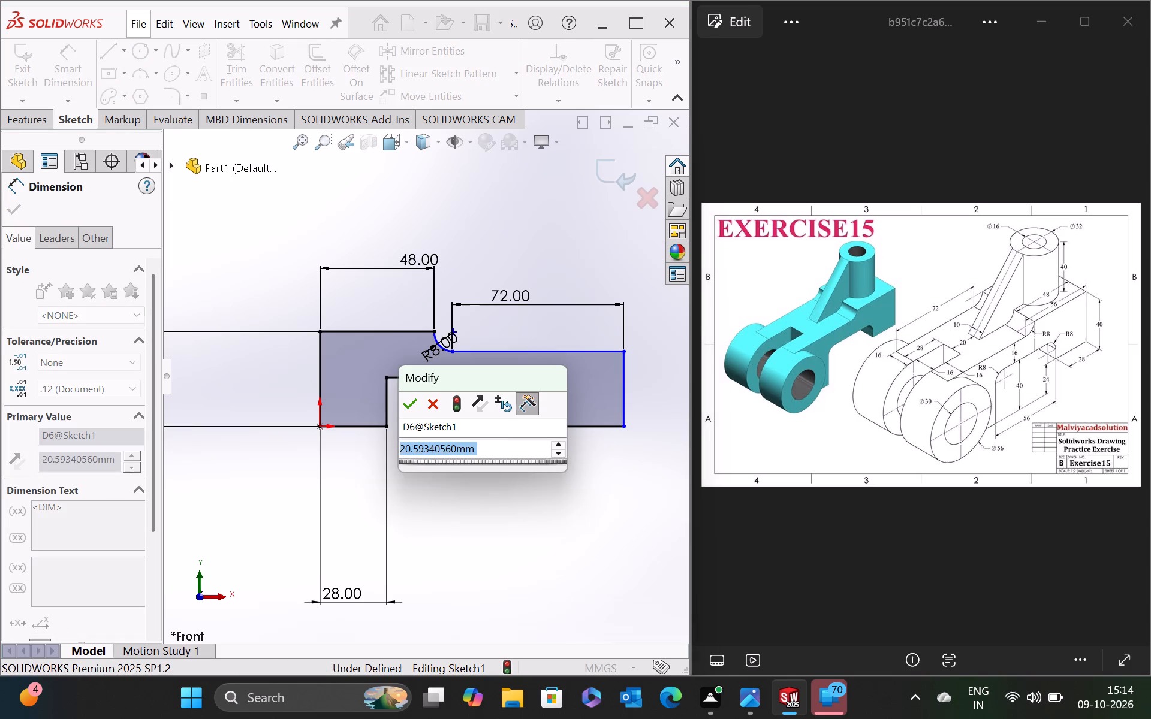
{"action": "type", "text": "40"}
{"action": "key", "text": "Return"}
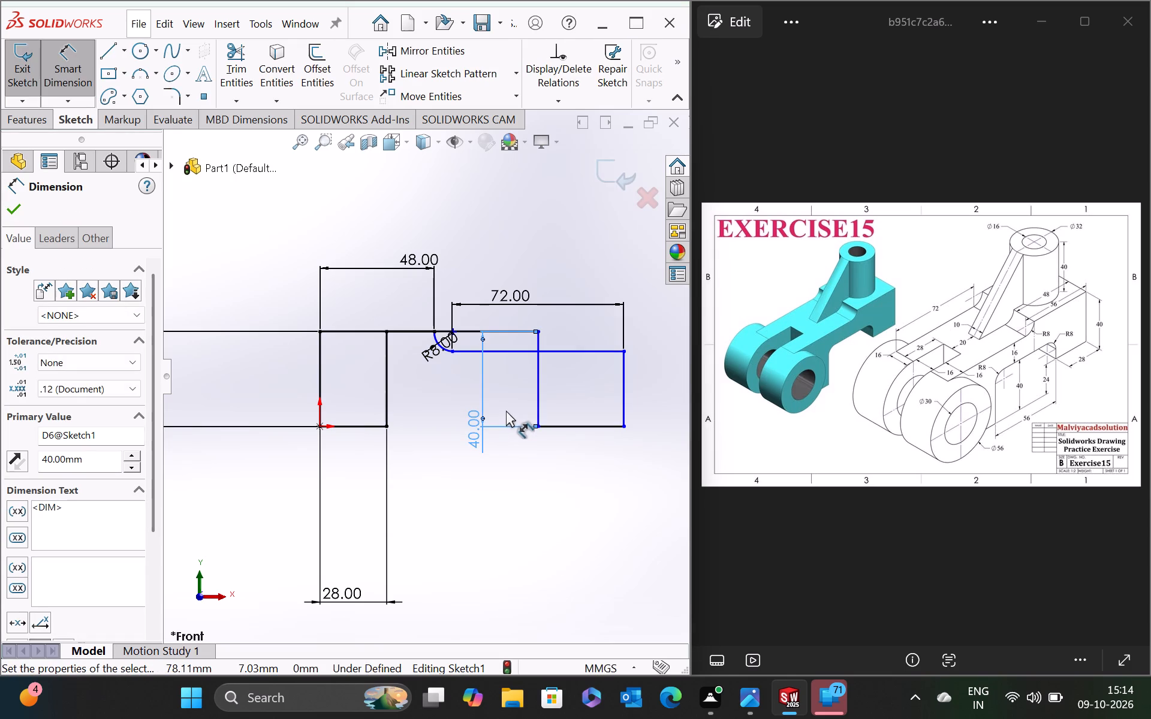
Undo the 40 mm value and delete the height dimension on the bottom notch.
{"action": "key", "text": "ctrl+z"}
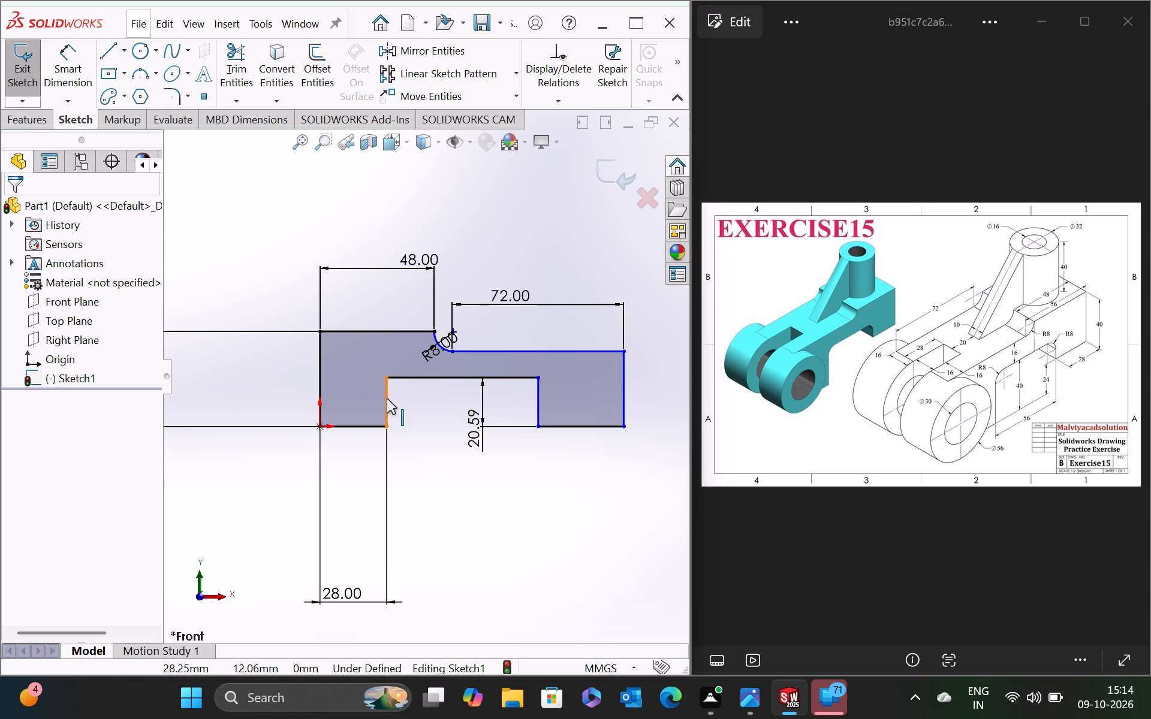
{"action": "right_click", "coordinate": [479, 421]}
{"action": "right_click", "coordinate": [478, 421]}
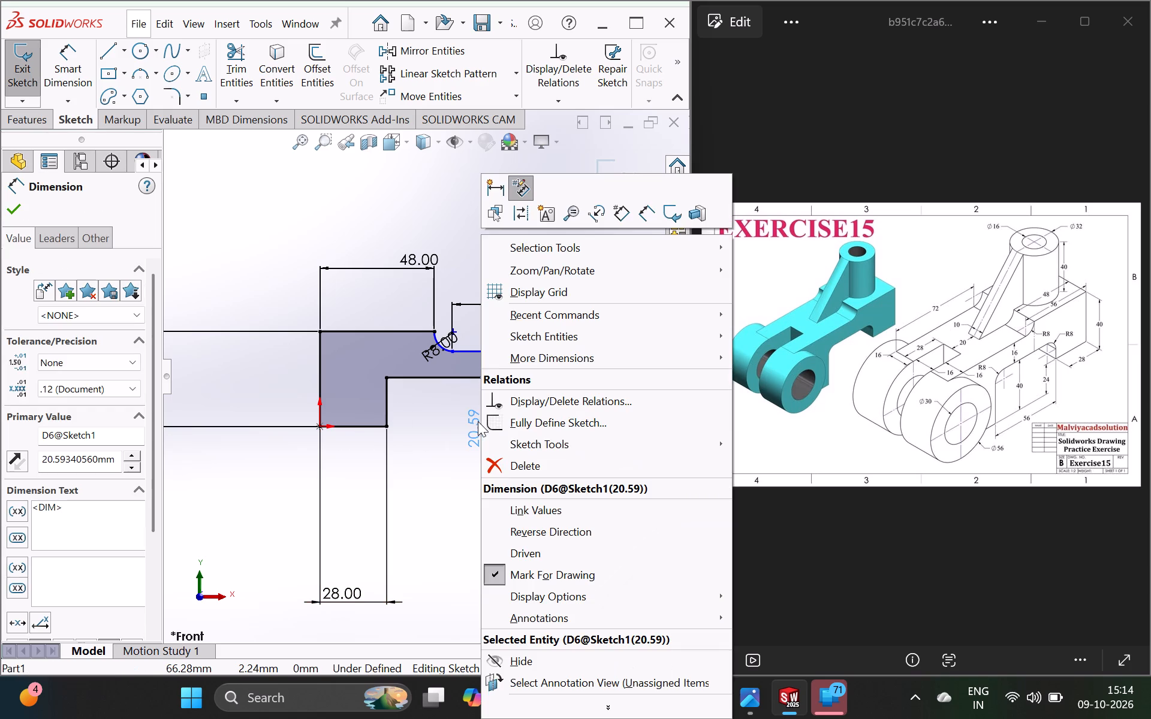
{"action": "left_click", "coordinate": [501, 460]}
Dimension the bottom notch's left vertical edge to 16 mm.
{"action": "left_click", "coordinate": [85, 80]}
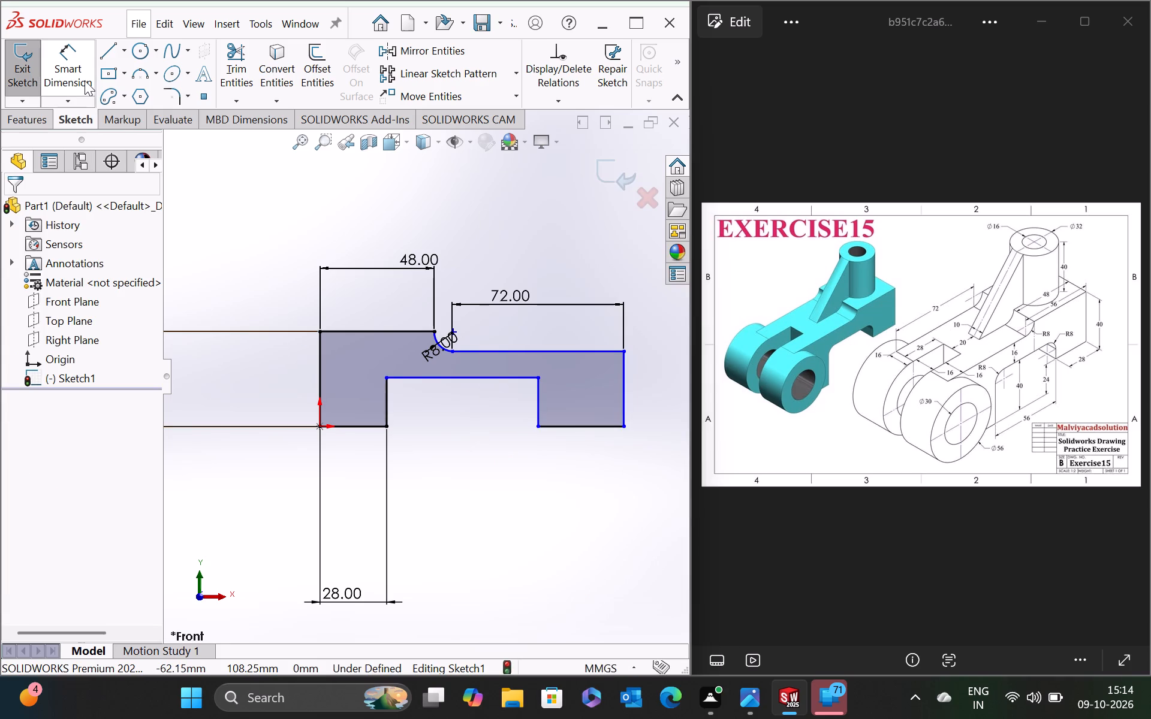
{"action": "left_click", "coordinate": [385, 412]}
{"action": "left_click", "coordinate": [415, 417]}
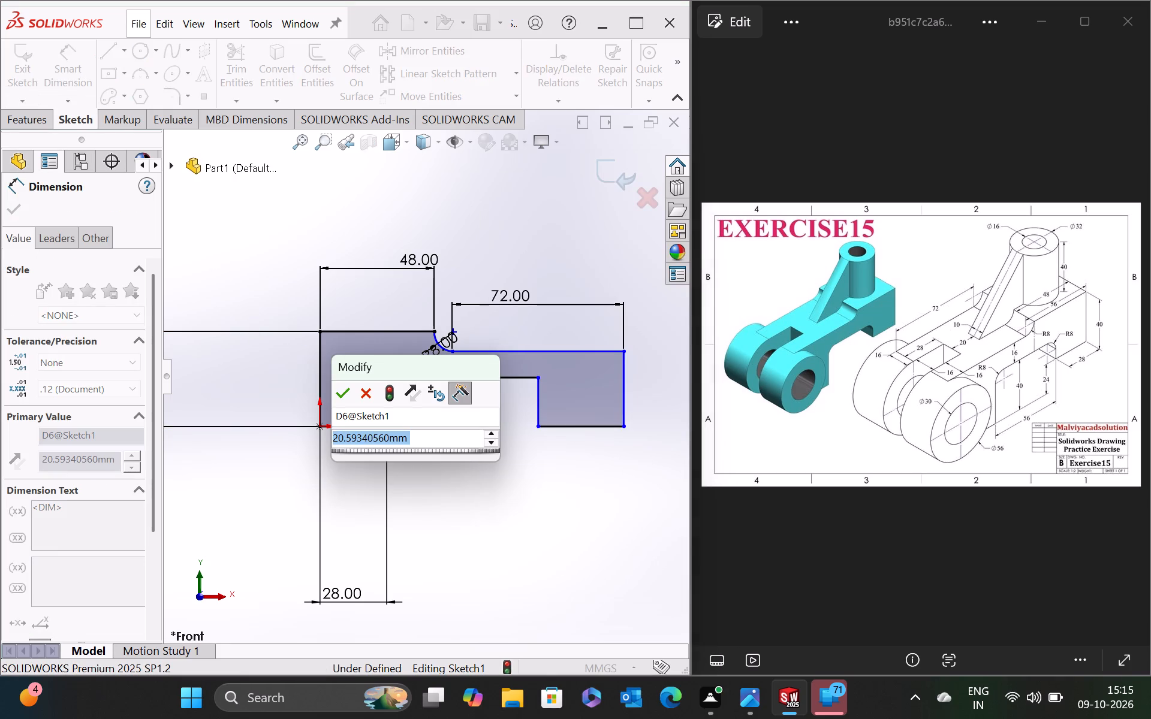
{"action": "type", "text": "16"}
{"action": "key", "text": "Return"}
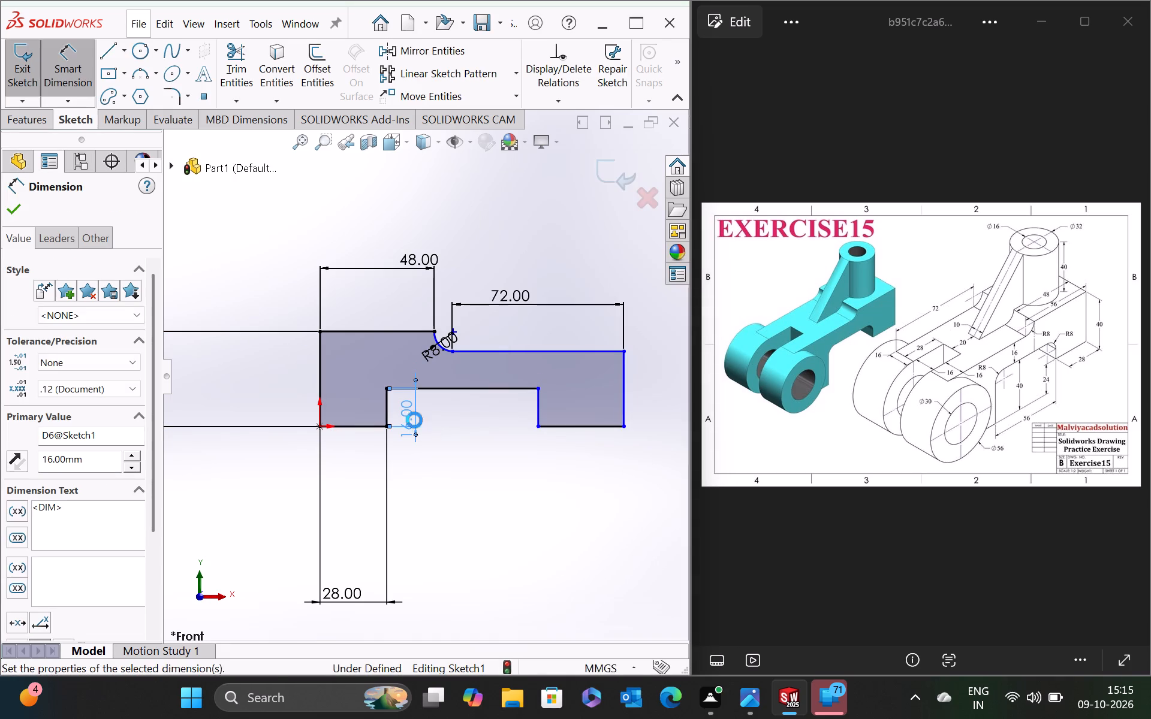
Dimension the bottom notch's horizontal upper edge to 56 mm.
{"action": "left_click", "coordinate": [445, 391]}
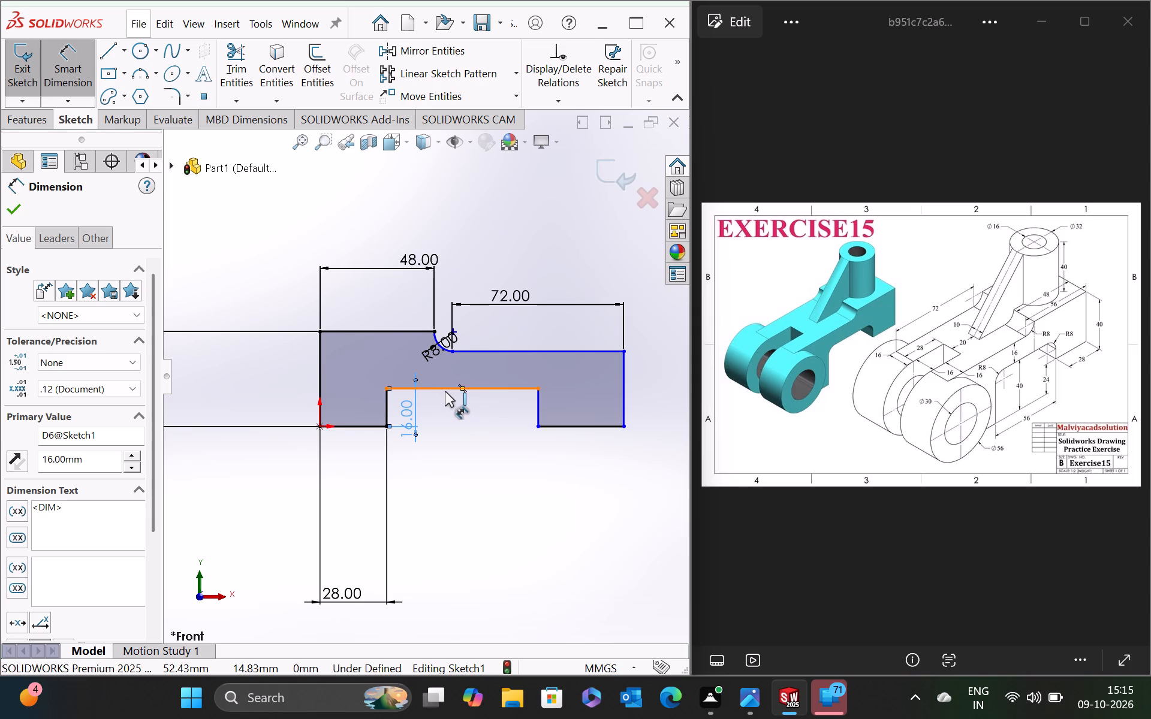
{"action": "left_click", "coordinate": [442, 453]}
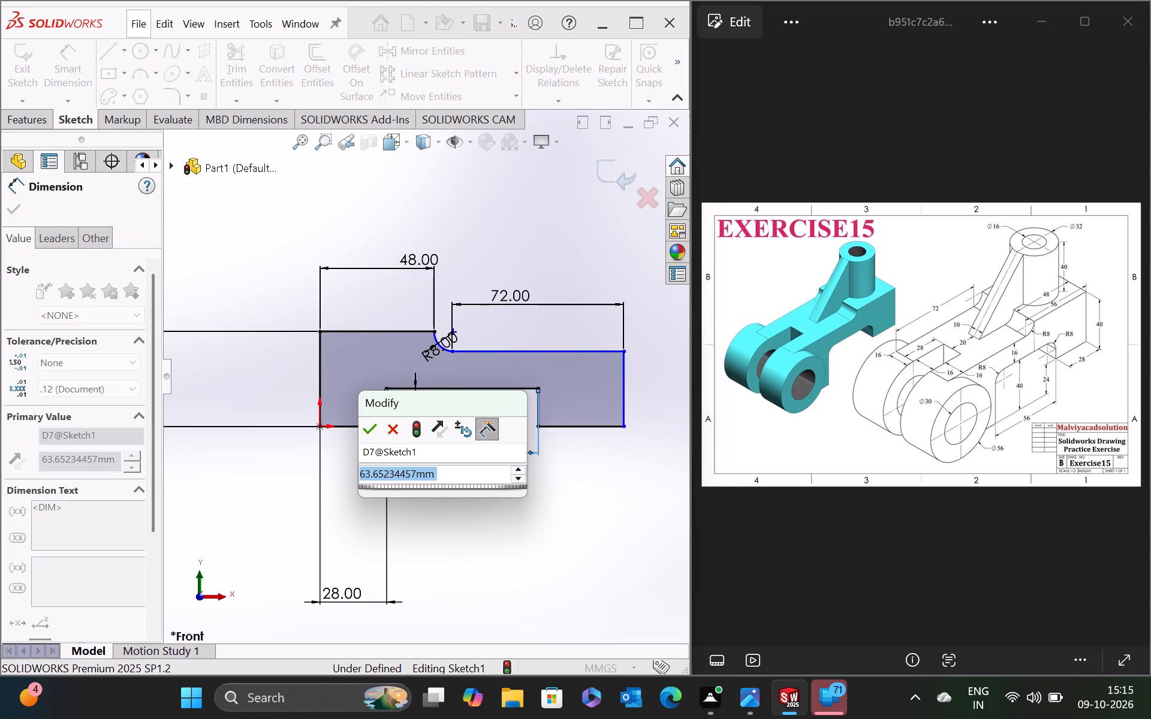
{"action": "type", "text": "56"}
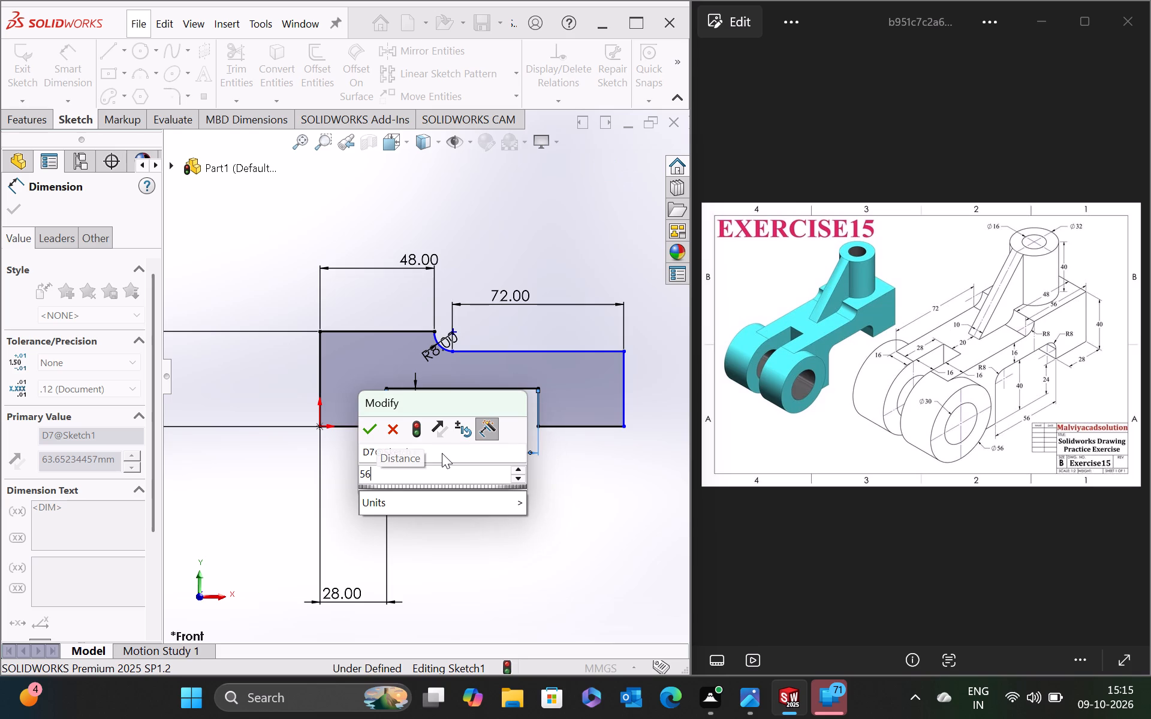
{"action": "key", "text": "Return"}
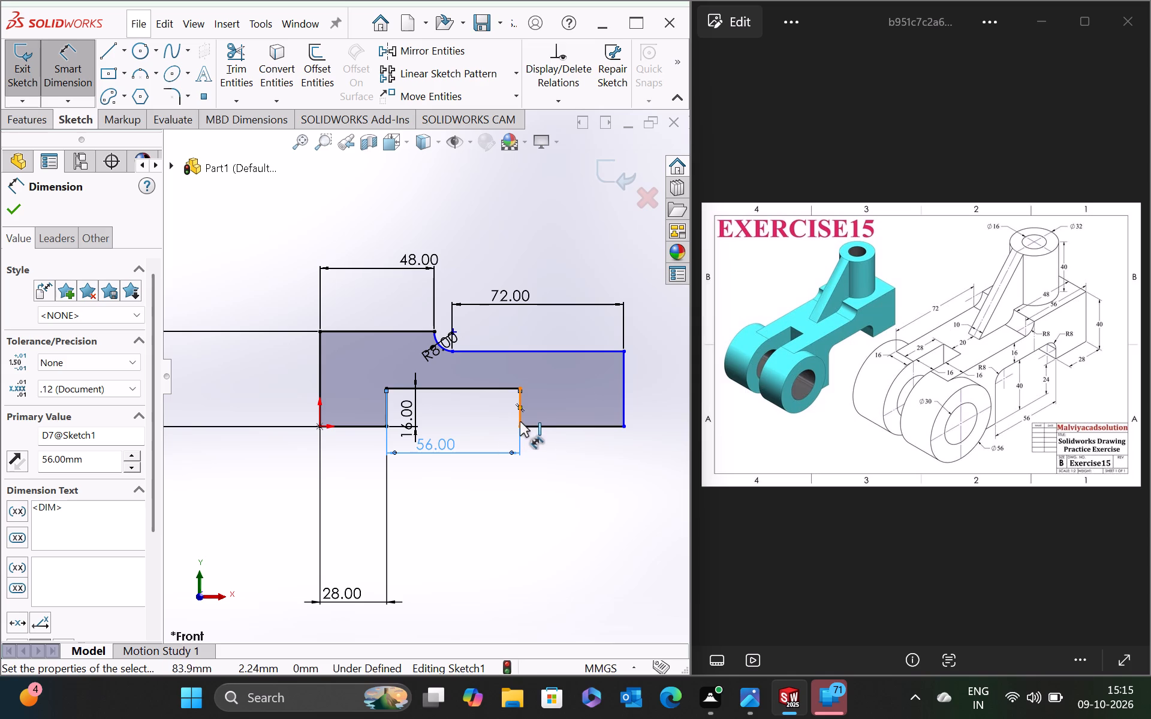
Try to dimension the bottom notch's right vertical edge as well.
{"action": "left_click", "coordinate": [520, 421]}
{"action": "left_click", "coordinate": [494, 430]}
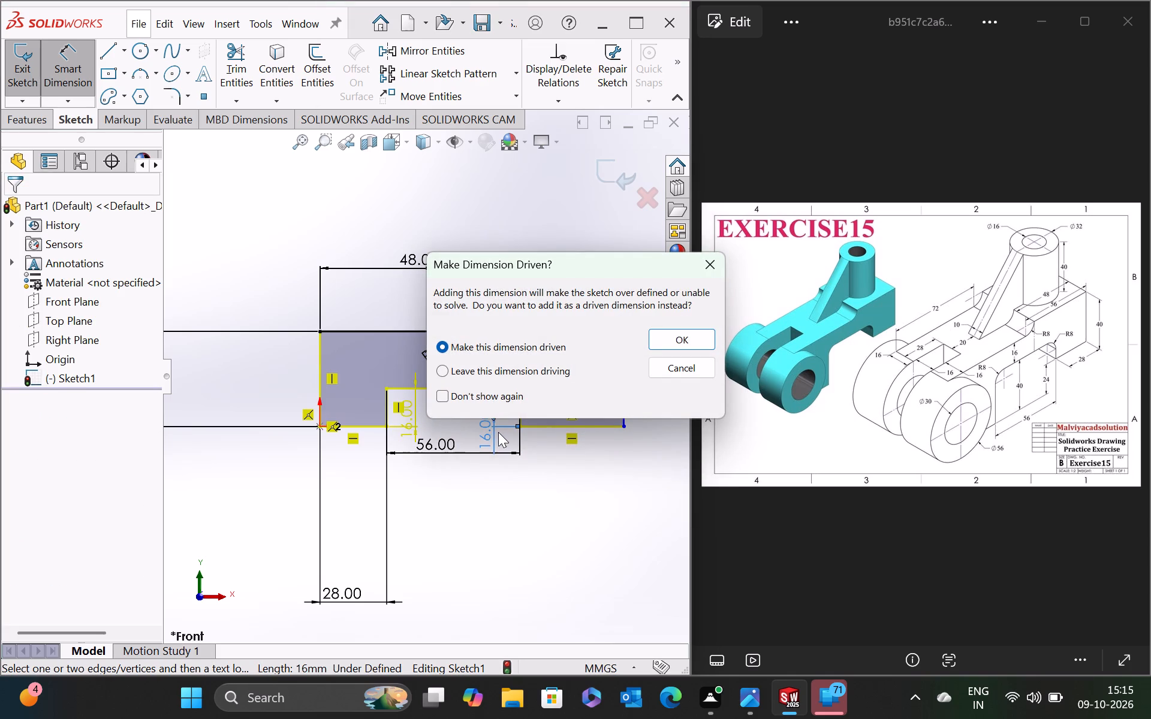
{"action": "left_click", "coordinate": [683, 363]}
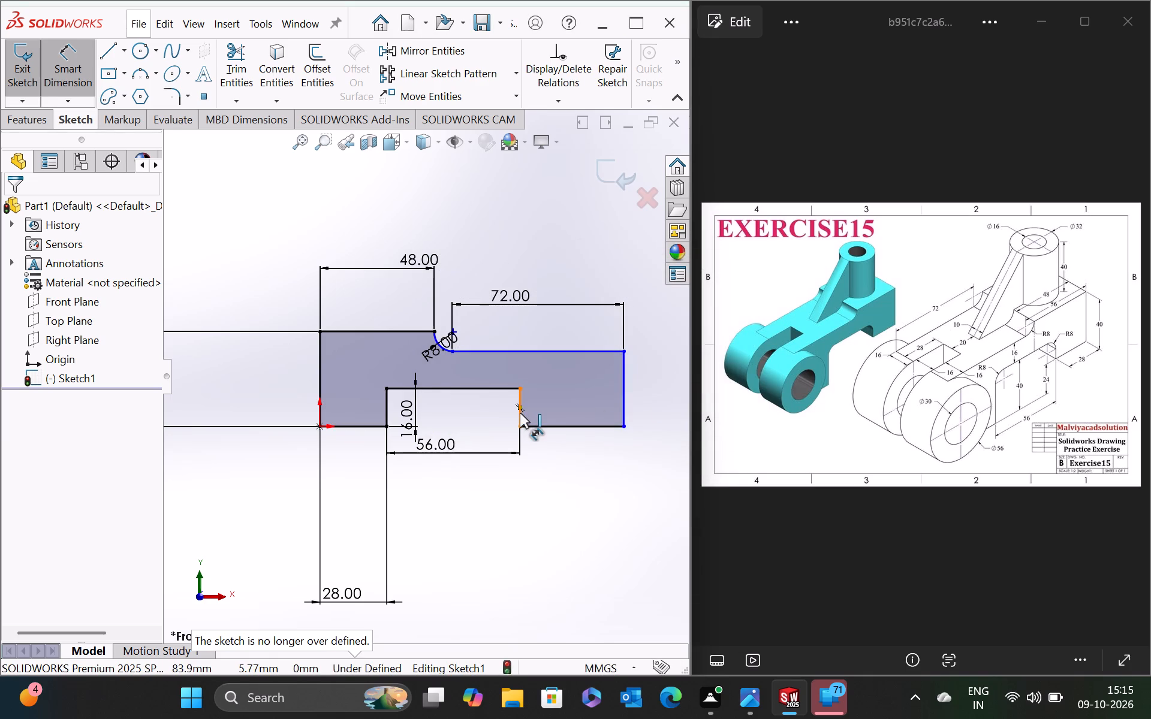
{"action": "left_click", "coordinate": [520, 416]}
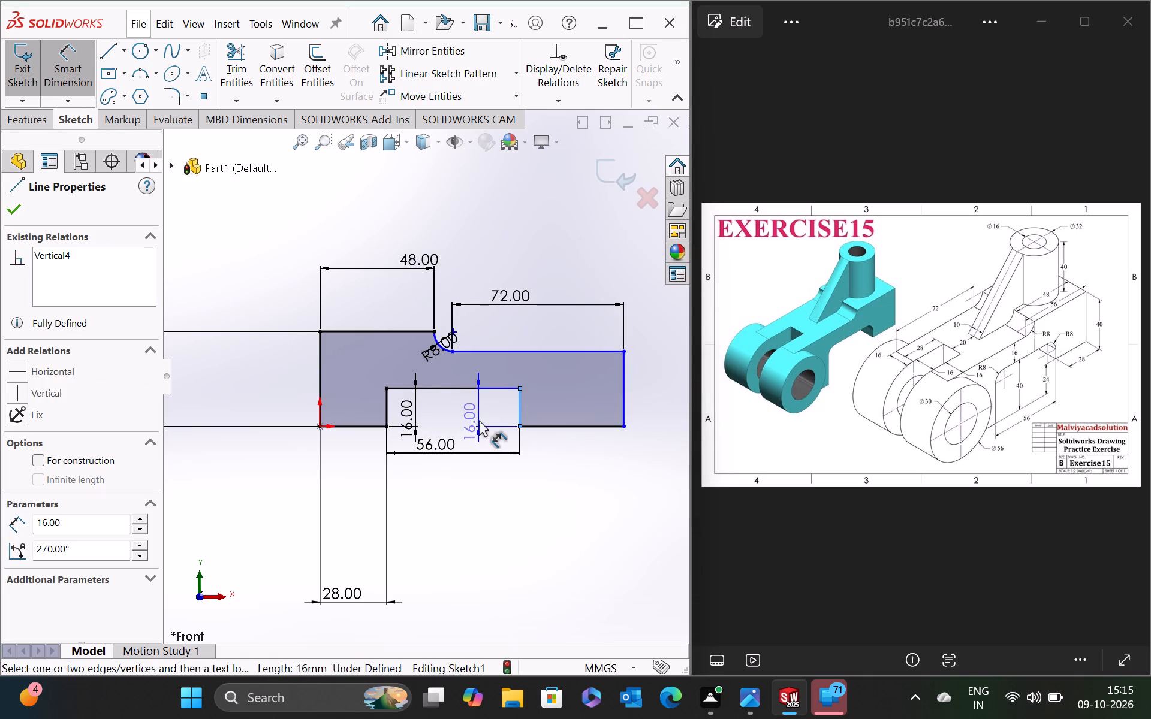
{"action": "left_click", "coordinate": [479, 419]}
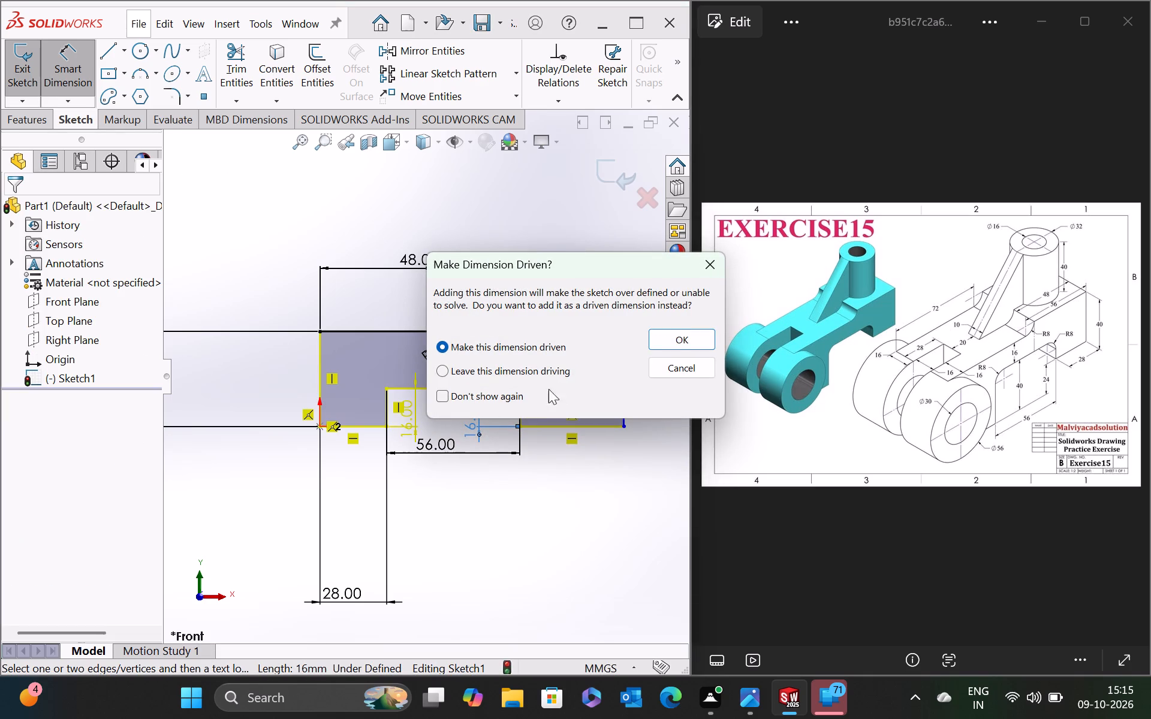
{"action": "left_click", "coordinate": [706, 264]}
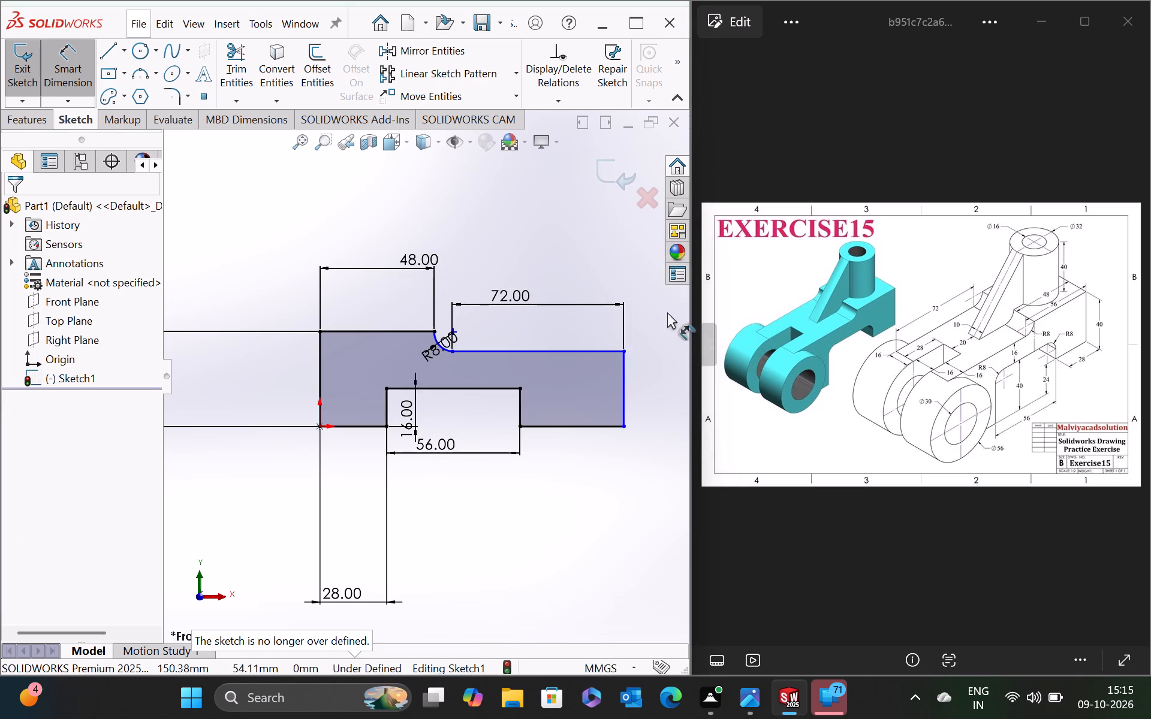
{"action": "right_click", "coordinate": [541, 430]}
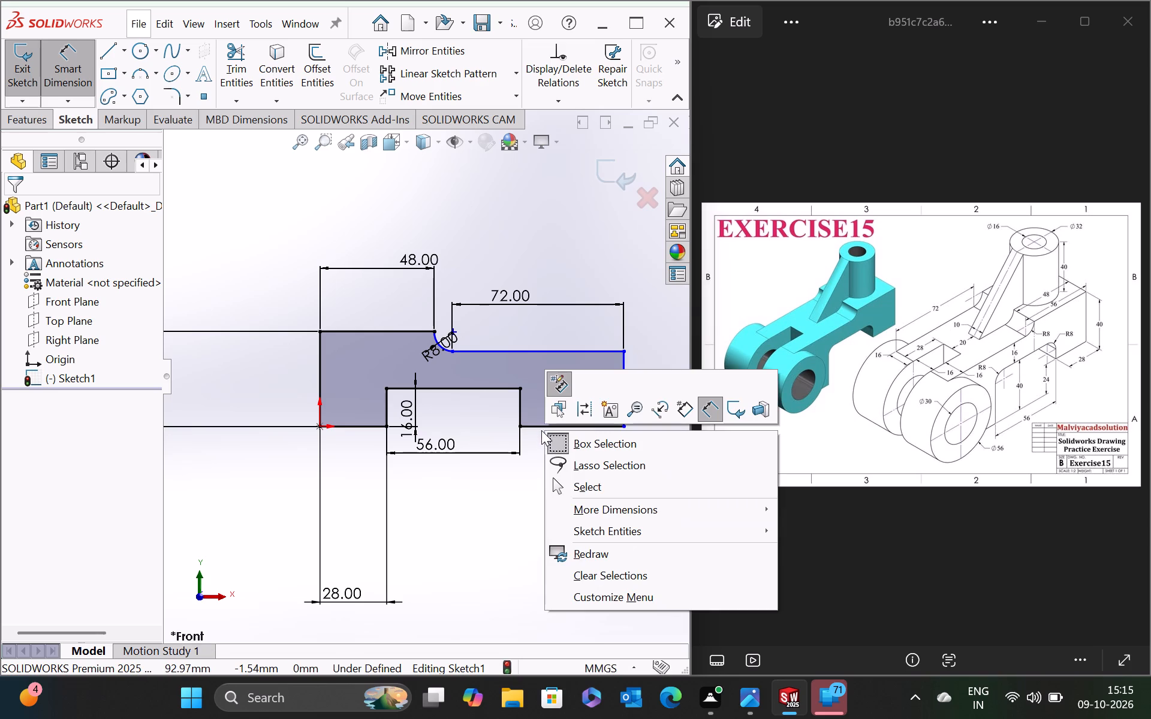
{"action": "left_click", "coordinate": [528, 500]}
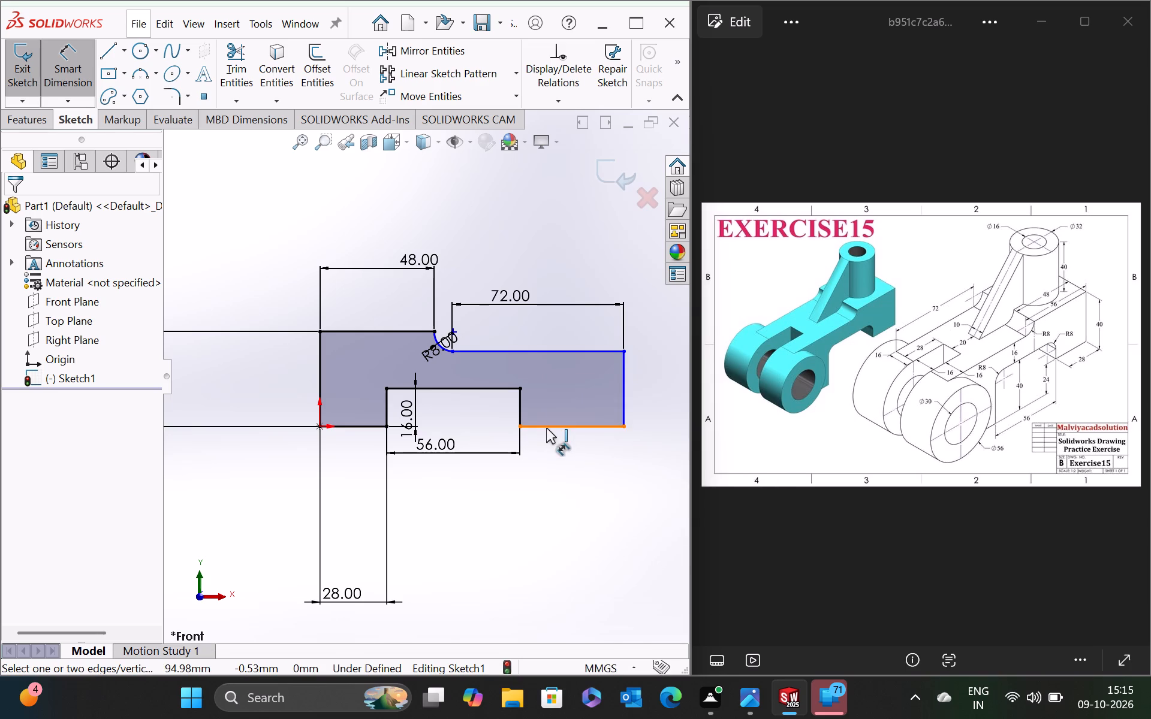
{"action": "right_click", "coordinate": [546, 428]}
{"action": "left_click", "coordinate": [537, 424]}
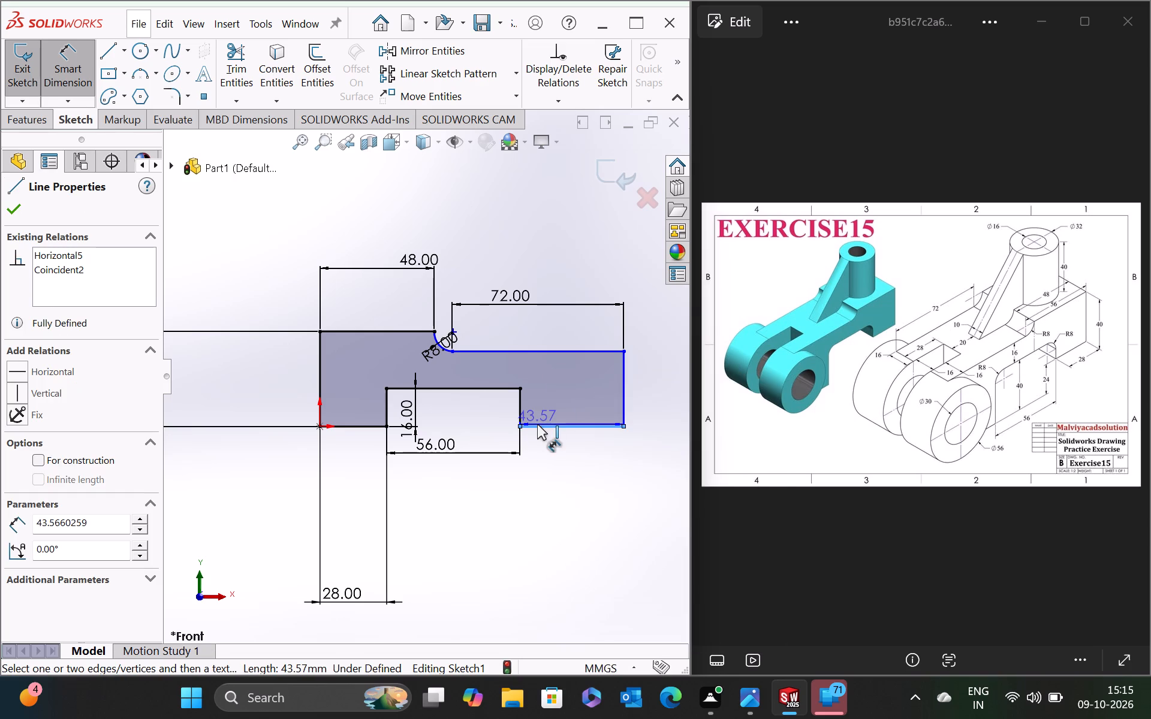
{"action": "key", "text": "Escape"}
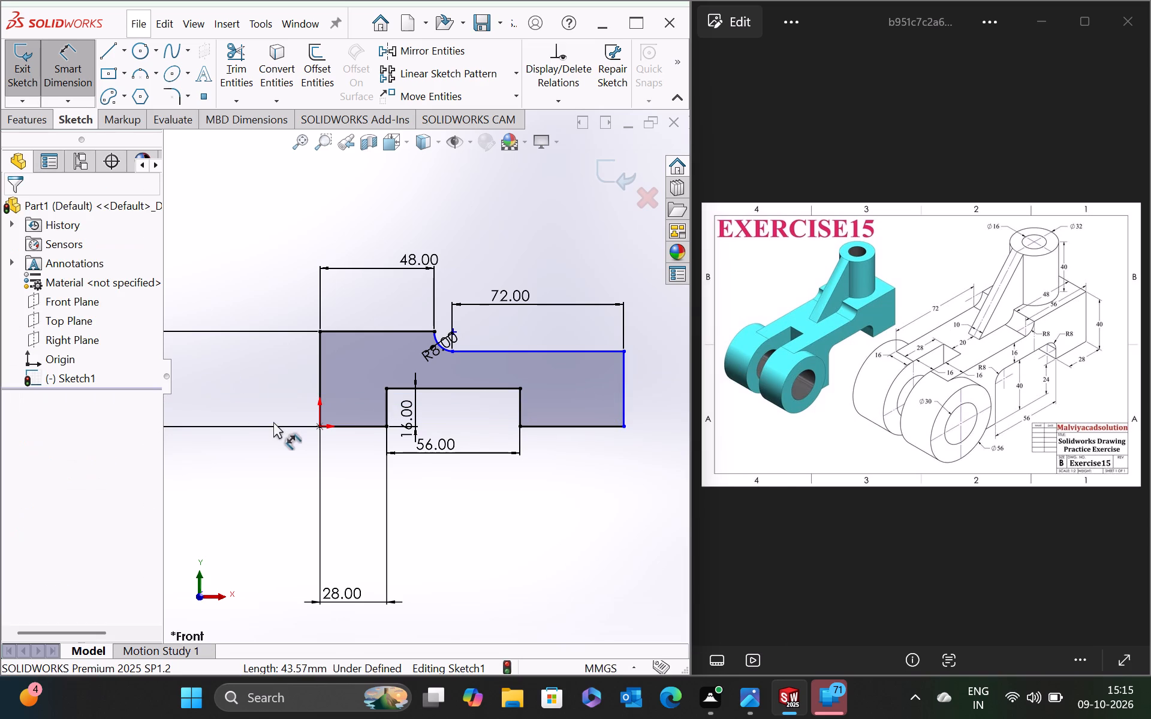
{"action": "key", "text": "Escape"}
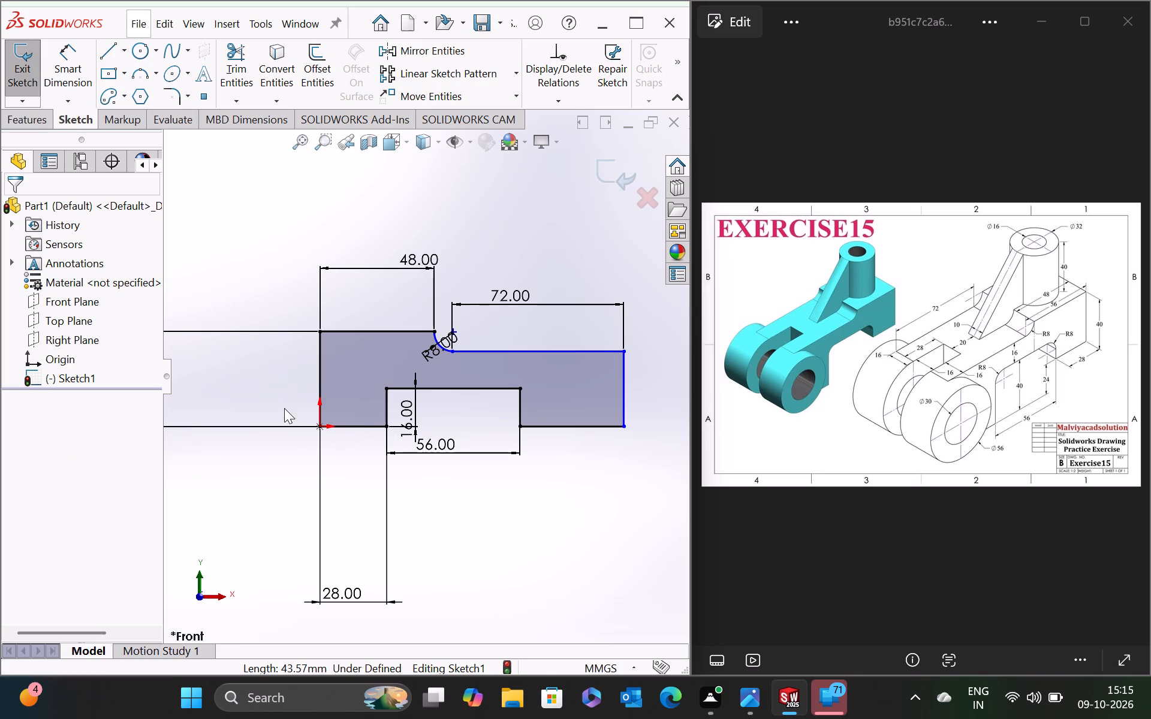
Delete the coincident relation tying the lower horizontal edge beyond the bottom notch to the origin.
{"action": "left_click", "coordinate": [535, 427]}
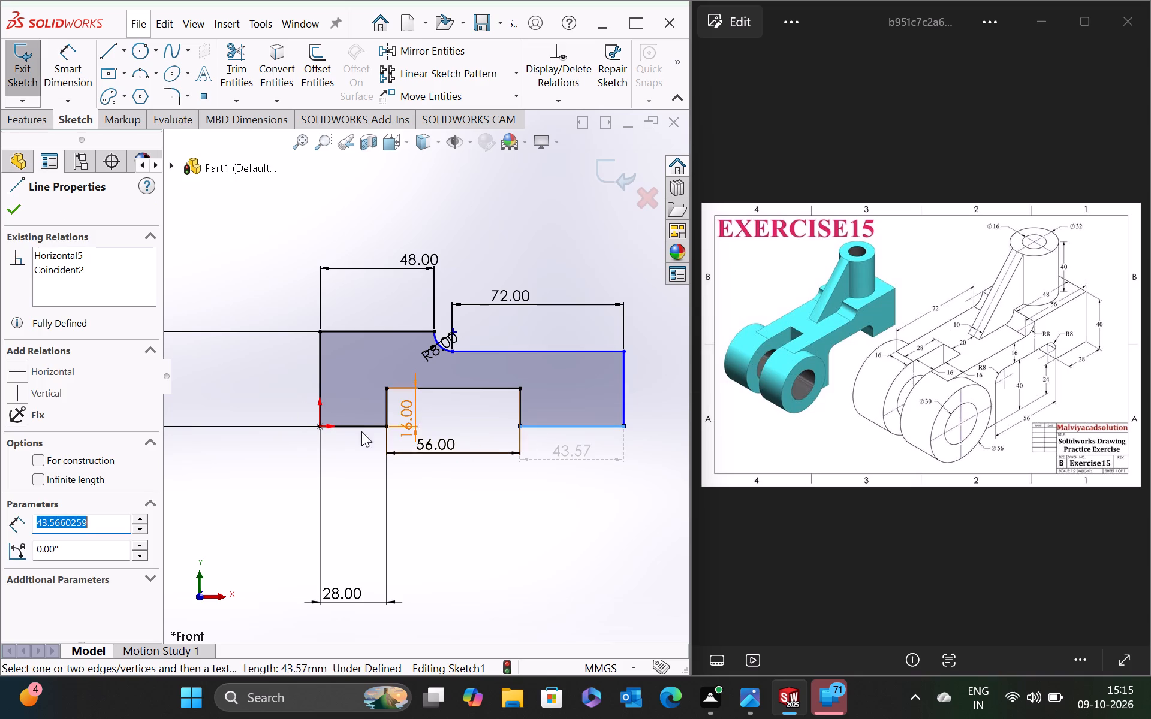
{"action": "left_click", "coordinate": [54, 269]}
{"action": "right_click", "coordinate": [54, 268]}
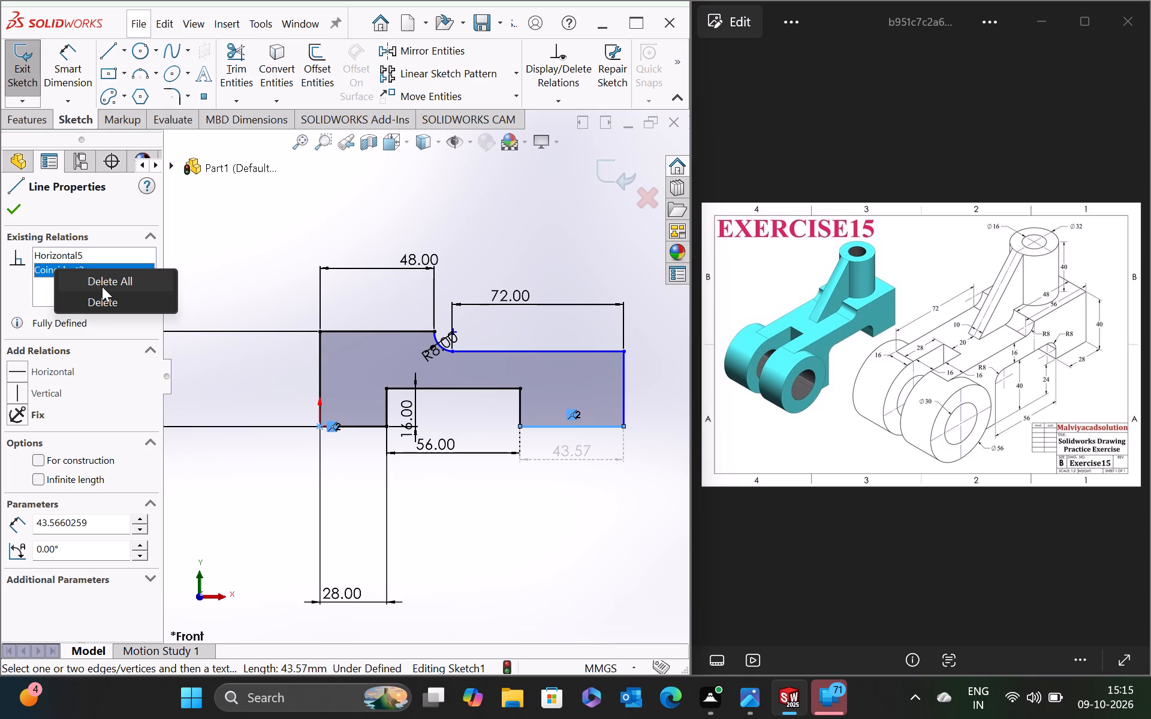
{"action": "left_click", "coordinate": [103, 302]}
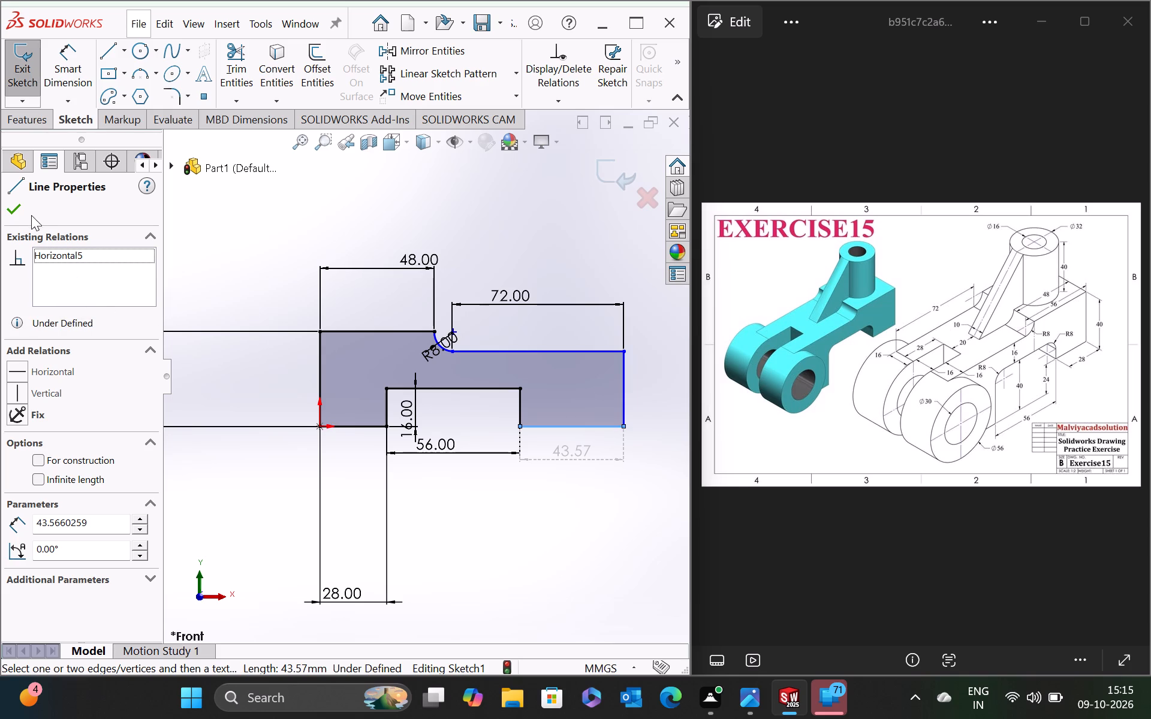
{"action": "left_click", "coordinate": [13, 212]}
{"action": "left_click", "coordinate": [596, 575]}
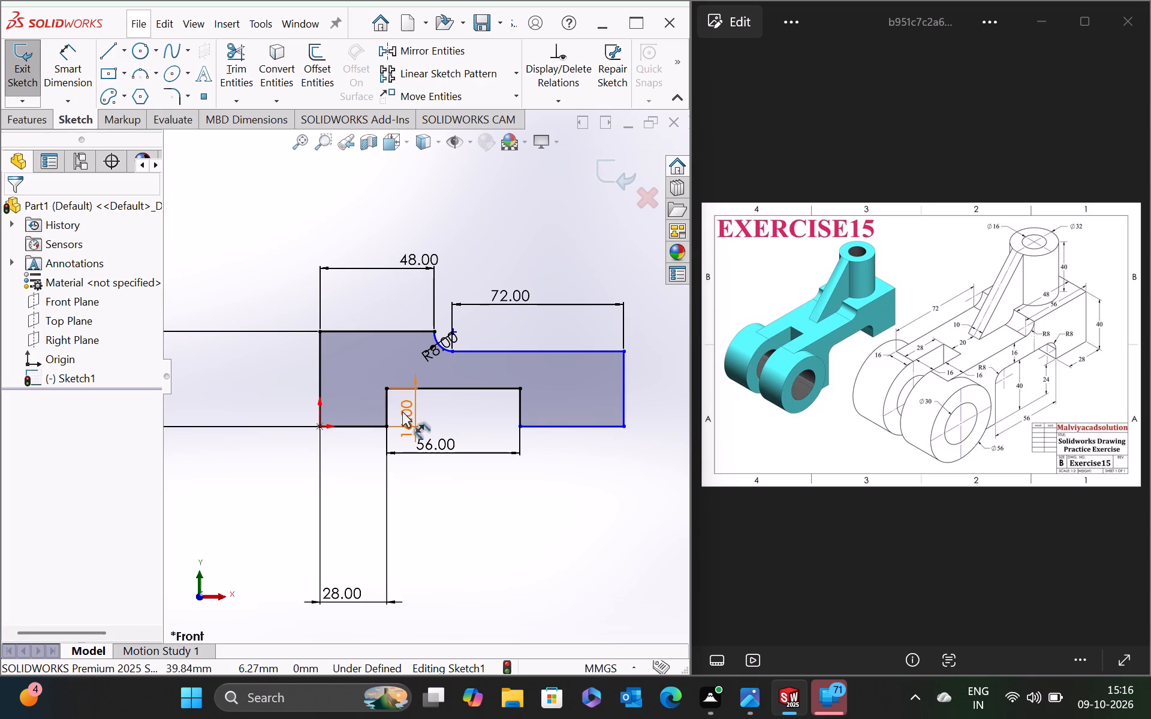
Dimension the bottom notch's right vertical edge to 40 mm.
{"action": "left_click", "coordinate": [46, 65]}
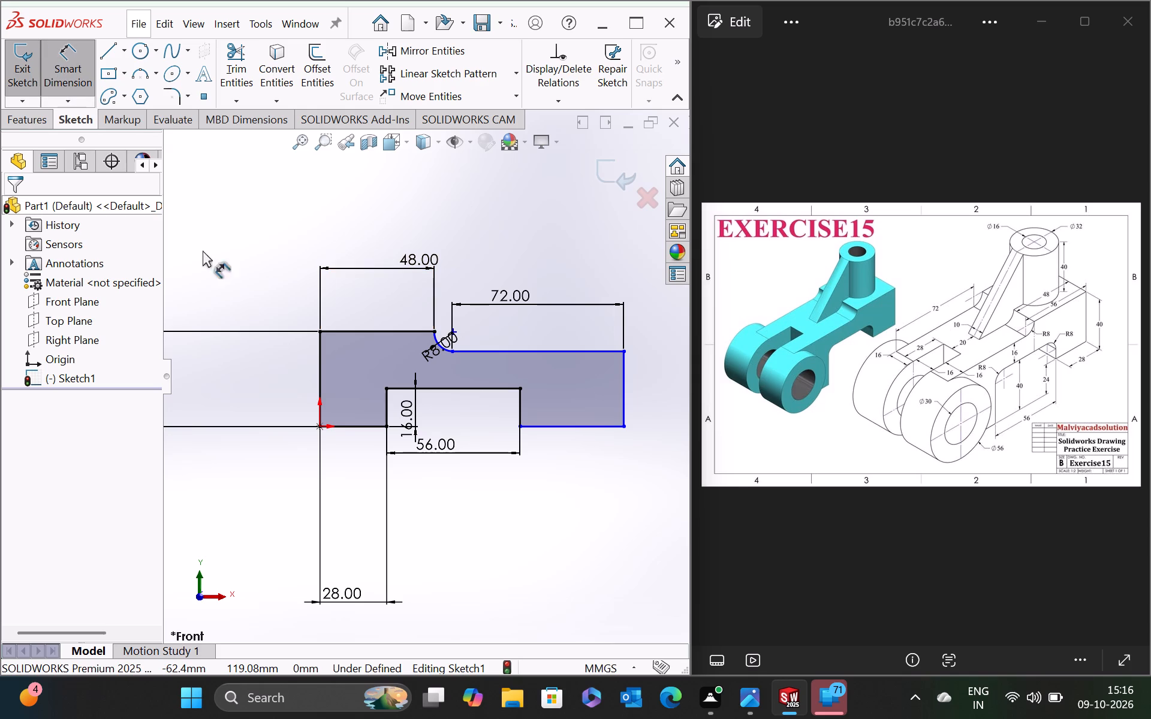
{"action": "left_click", "coordinate": [517, 416]}
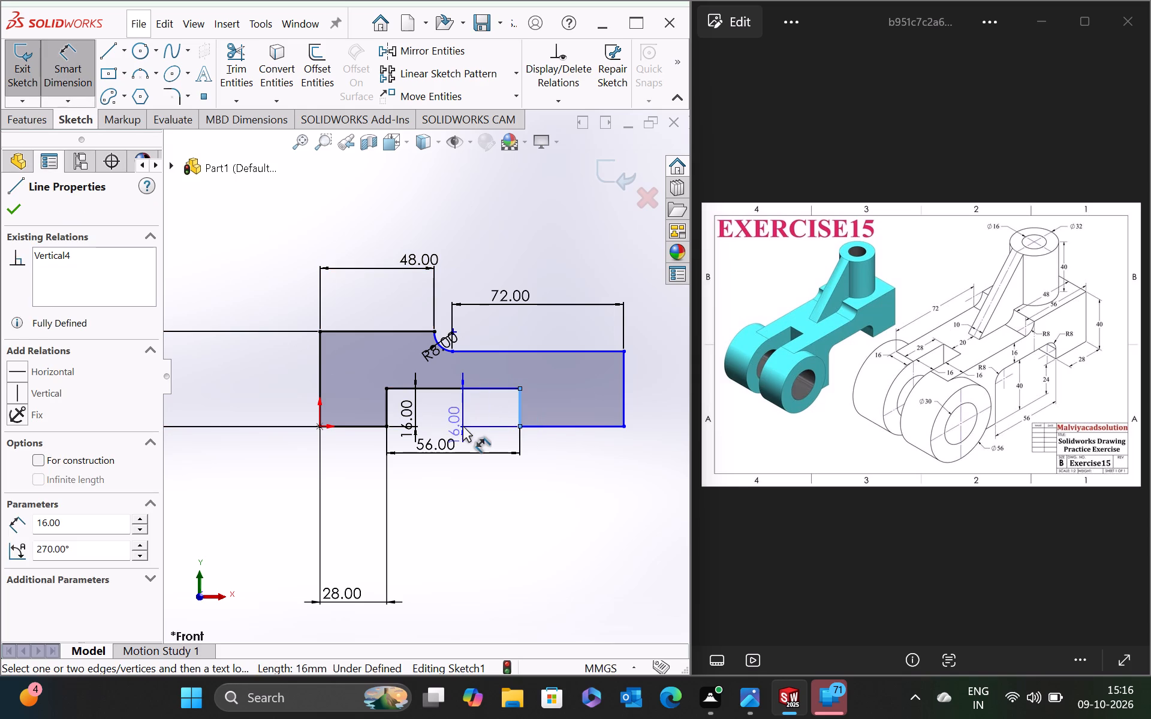
{"action": "left_click", "coordinate": [463, 425]}
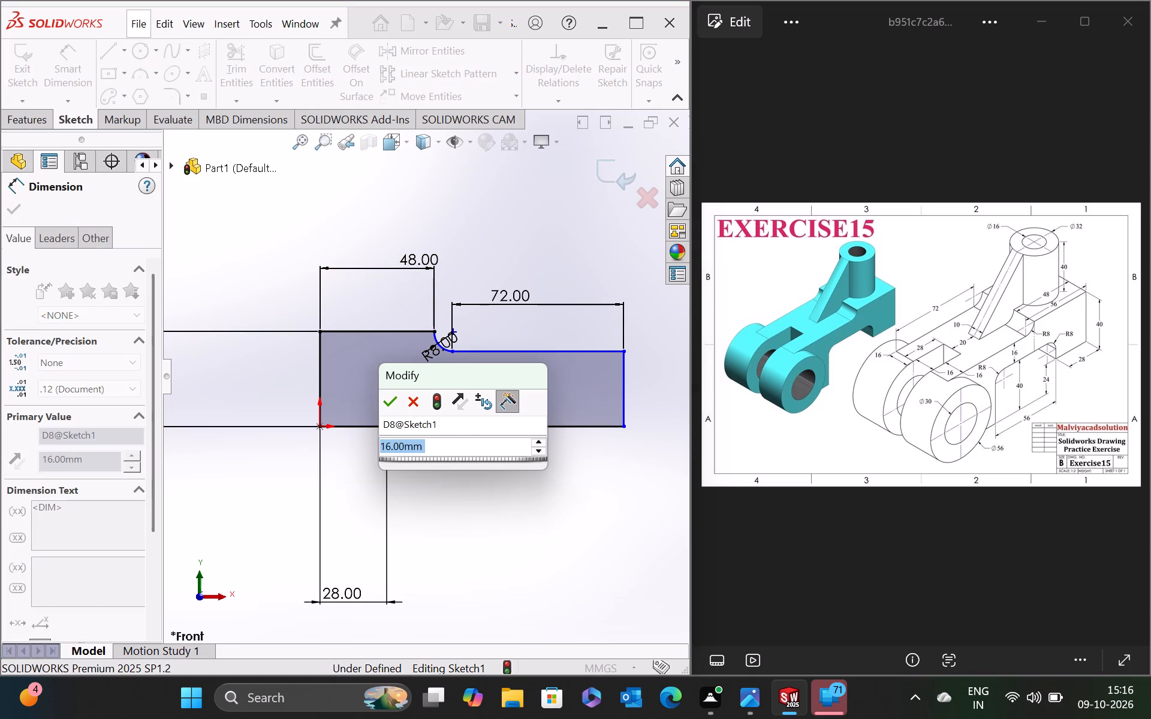
{"action": "key", "text": "4"}
{"action": "key", "text": "0"}
{"action": "key", "text": "Return"}
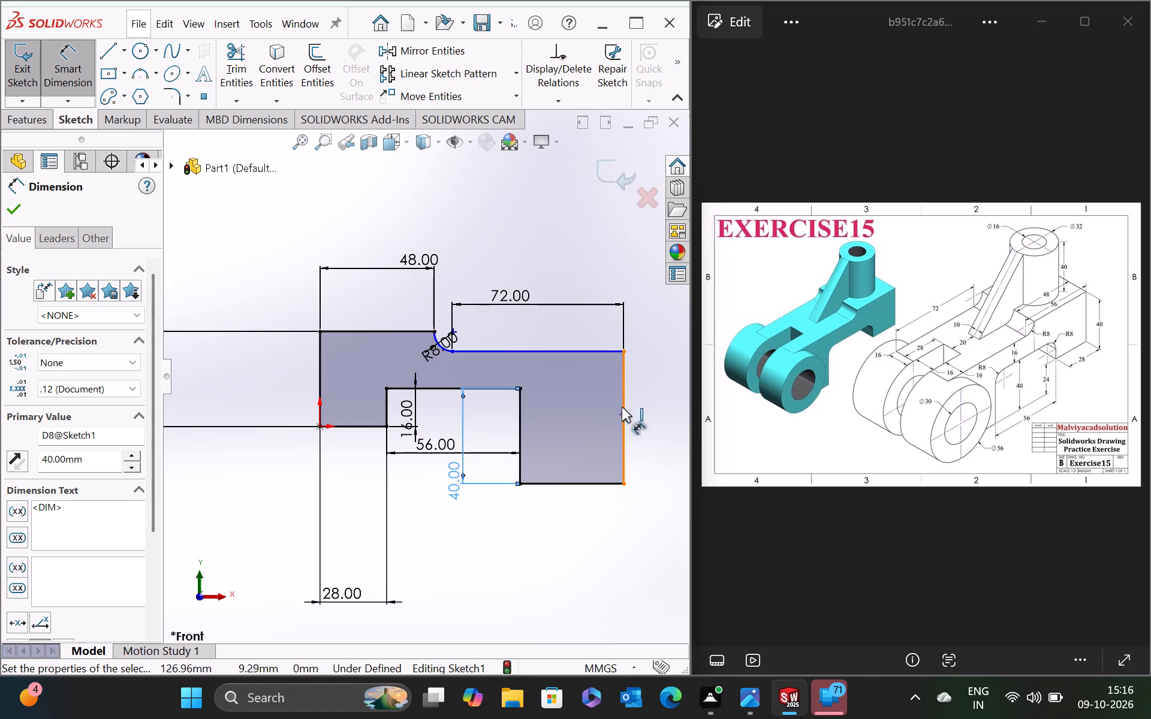
Dimension the profile's outer right vertical edge to 56 mm.
{"action": "left_click", "coordinate": [624, 442]}
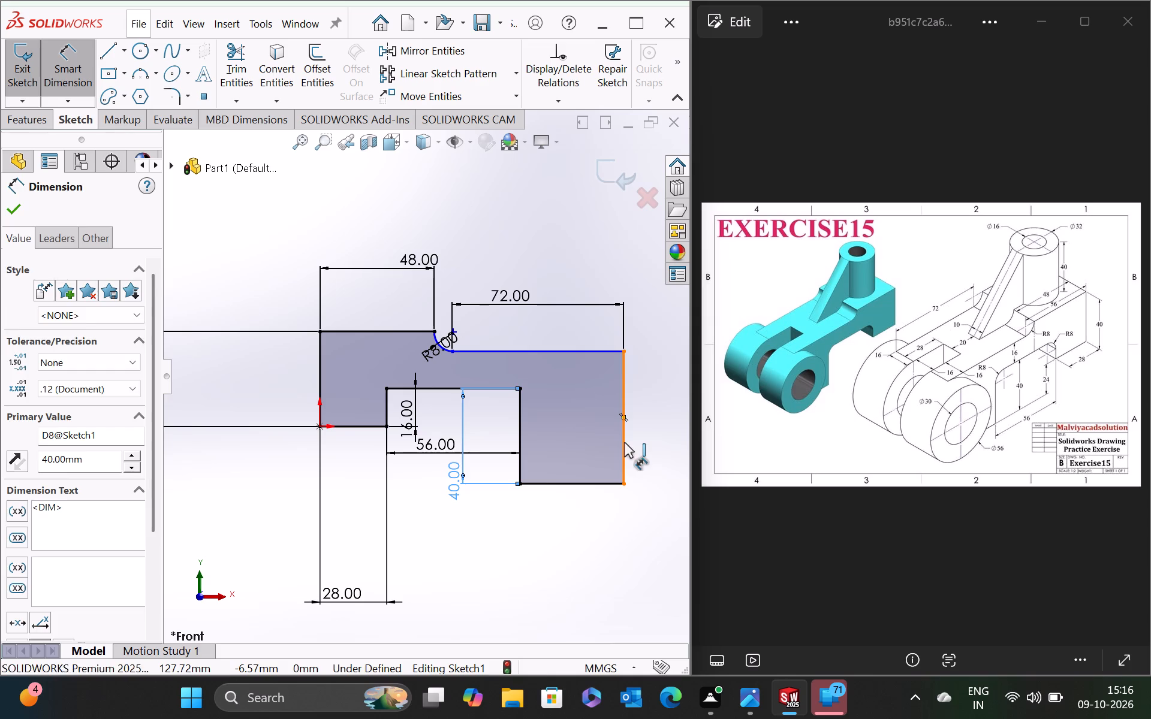
{"action": "left_click", "coordinate": [667, 446]}
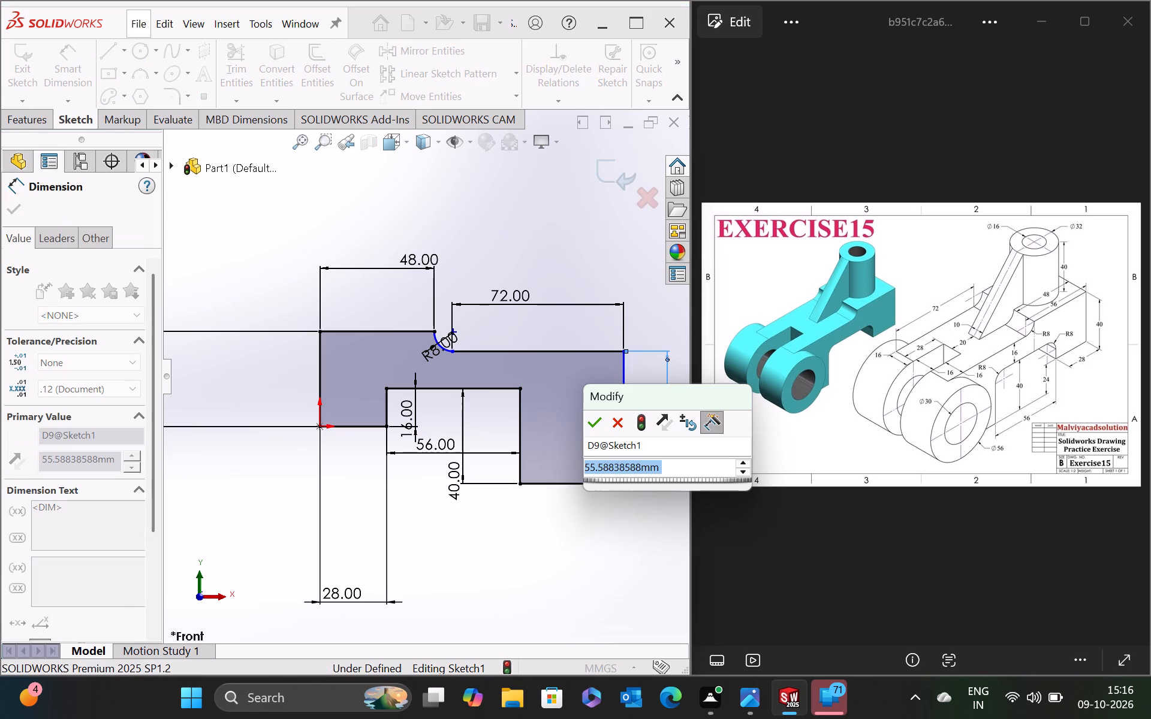
{"action": "type", "text": "56"}
{"action": "key", "text": "Return"}
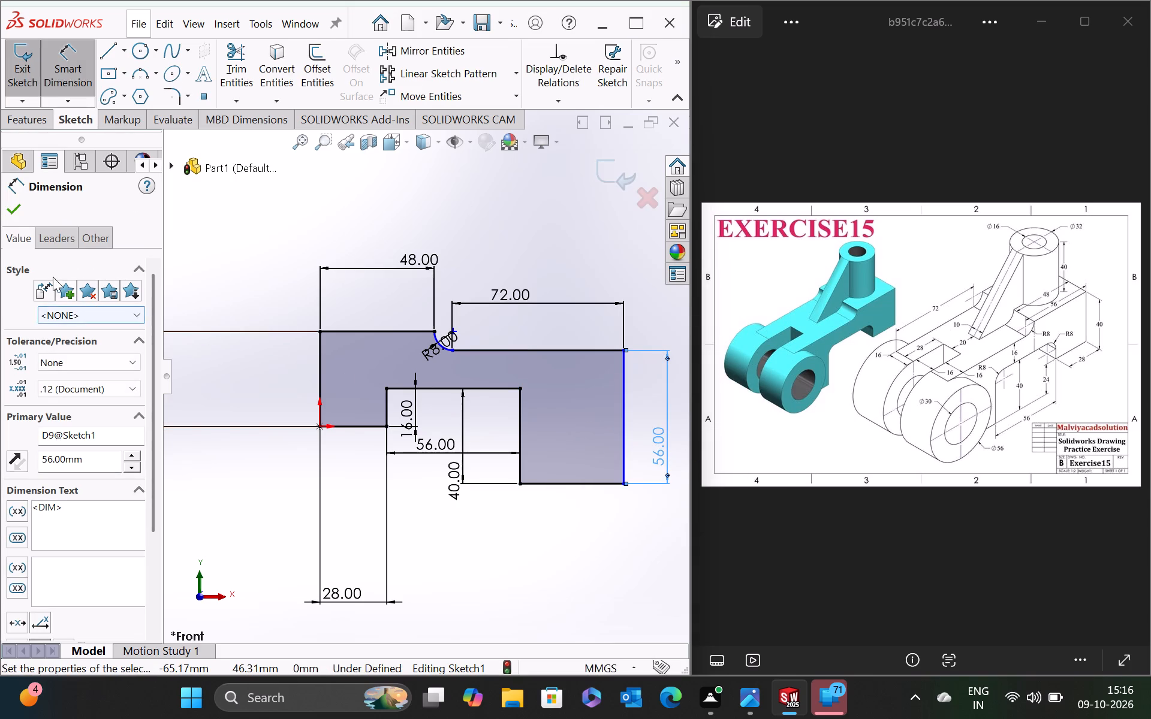
{"action": "left_click", "coordinate": [14, 205]}
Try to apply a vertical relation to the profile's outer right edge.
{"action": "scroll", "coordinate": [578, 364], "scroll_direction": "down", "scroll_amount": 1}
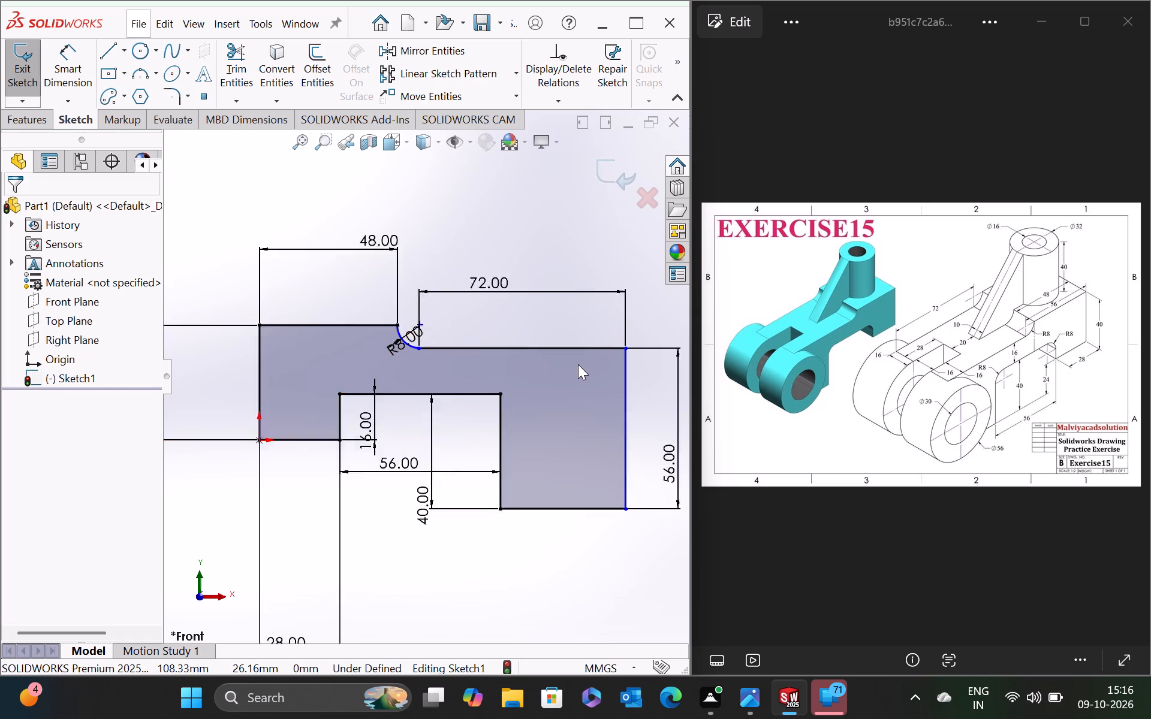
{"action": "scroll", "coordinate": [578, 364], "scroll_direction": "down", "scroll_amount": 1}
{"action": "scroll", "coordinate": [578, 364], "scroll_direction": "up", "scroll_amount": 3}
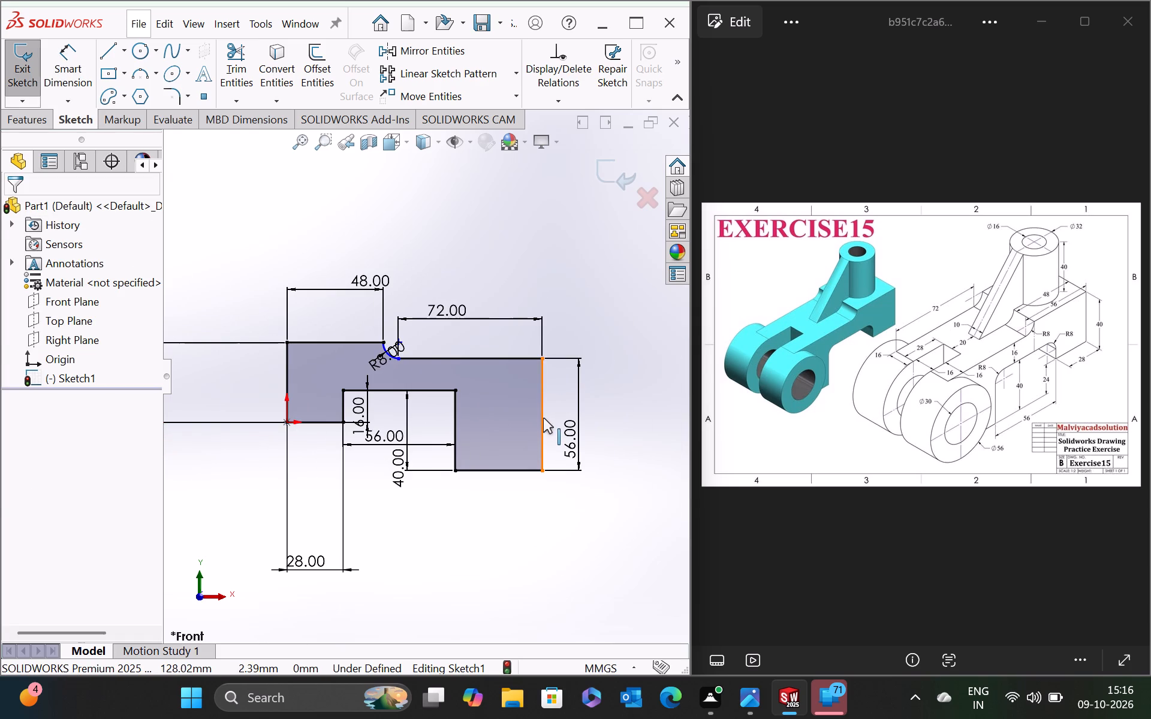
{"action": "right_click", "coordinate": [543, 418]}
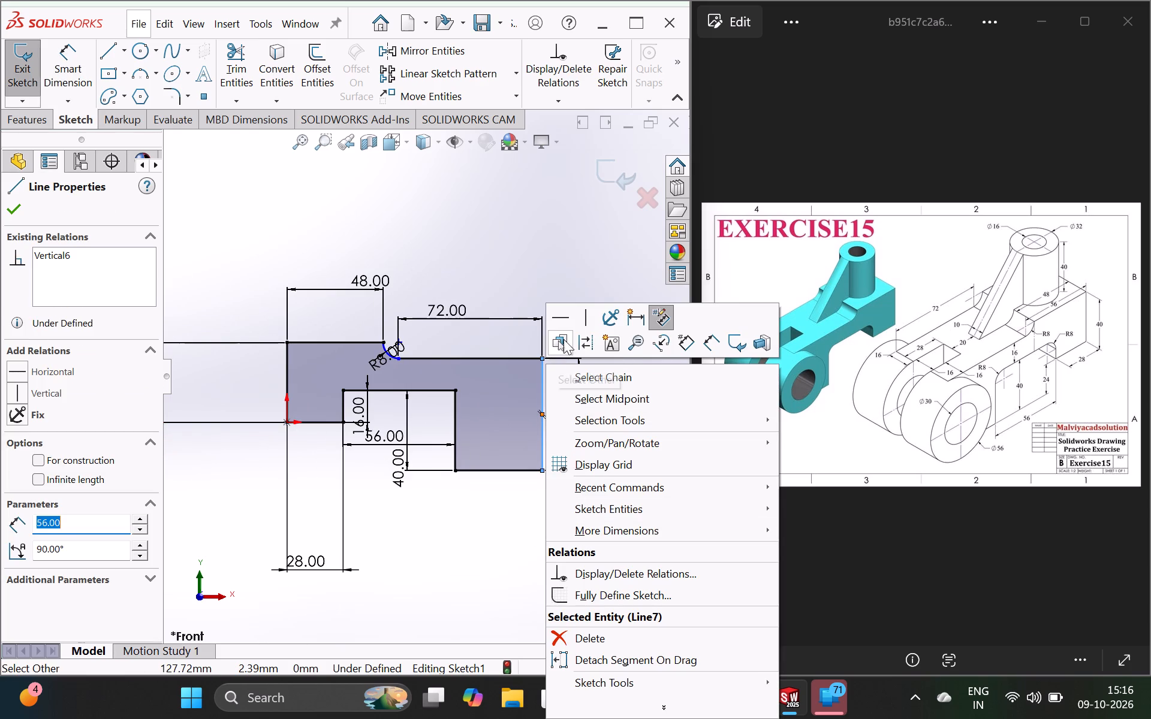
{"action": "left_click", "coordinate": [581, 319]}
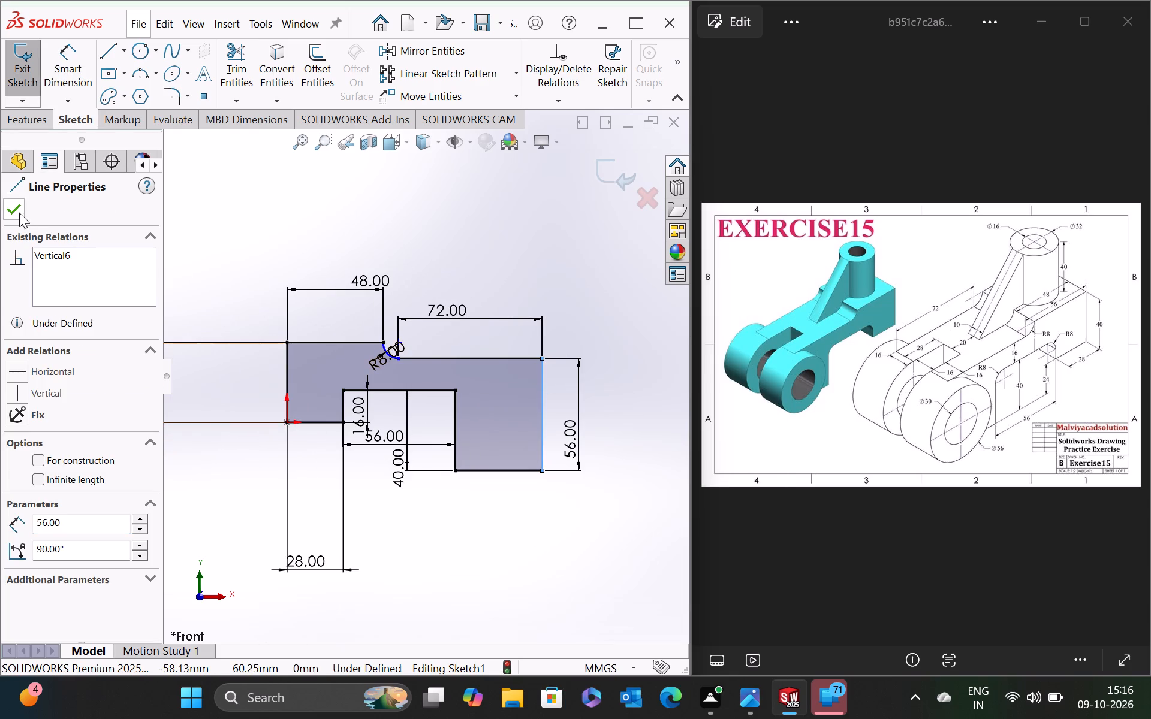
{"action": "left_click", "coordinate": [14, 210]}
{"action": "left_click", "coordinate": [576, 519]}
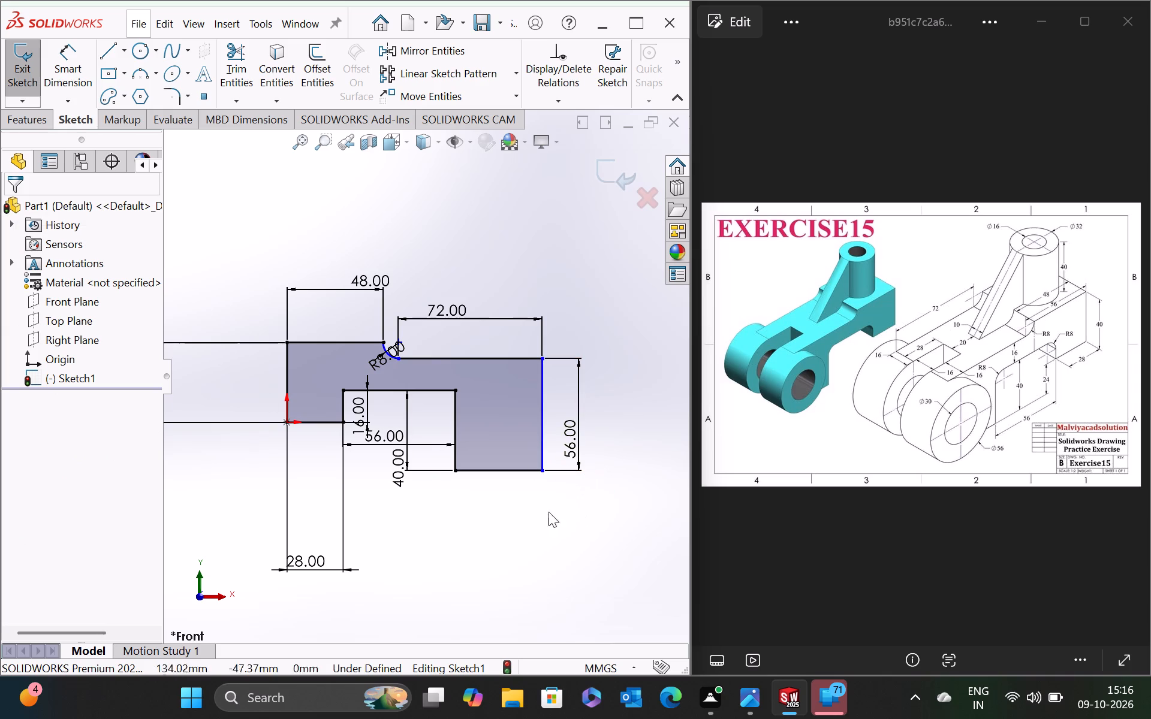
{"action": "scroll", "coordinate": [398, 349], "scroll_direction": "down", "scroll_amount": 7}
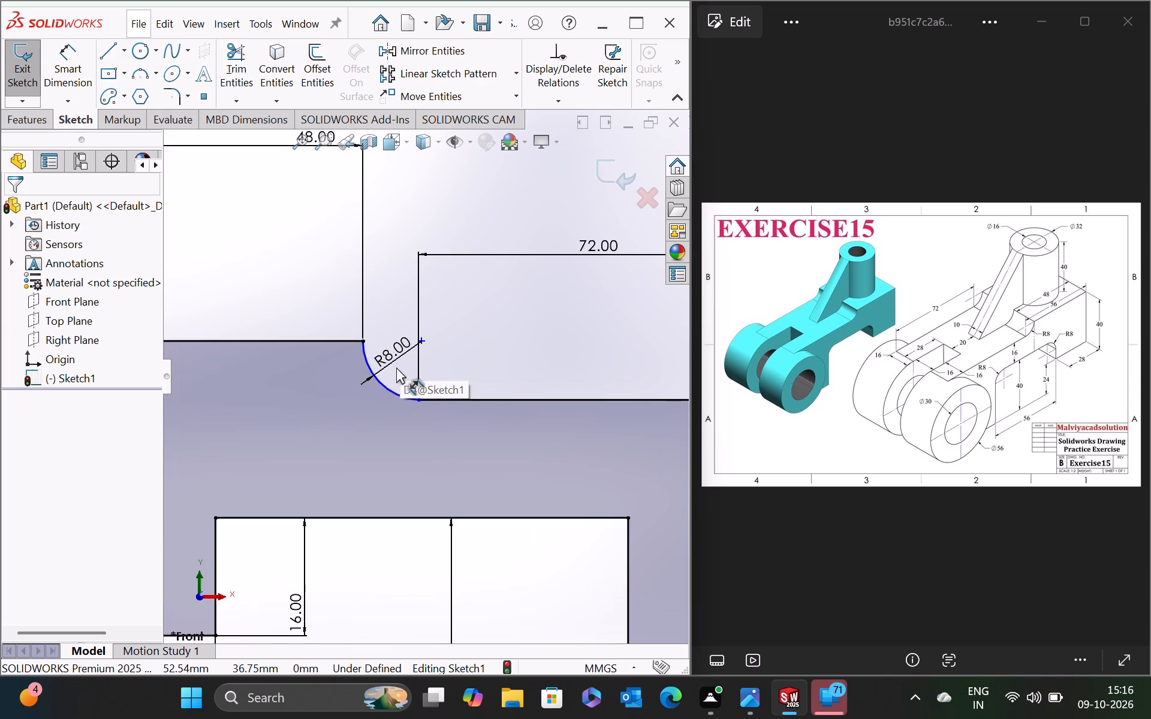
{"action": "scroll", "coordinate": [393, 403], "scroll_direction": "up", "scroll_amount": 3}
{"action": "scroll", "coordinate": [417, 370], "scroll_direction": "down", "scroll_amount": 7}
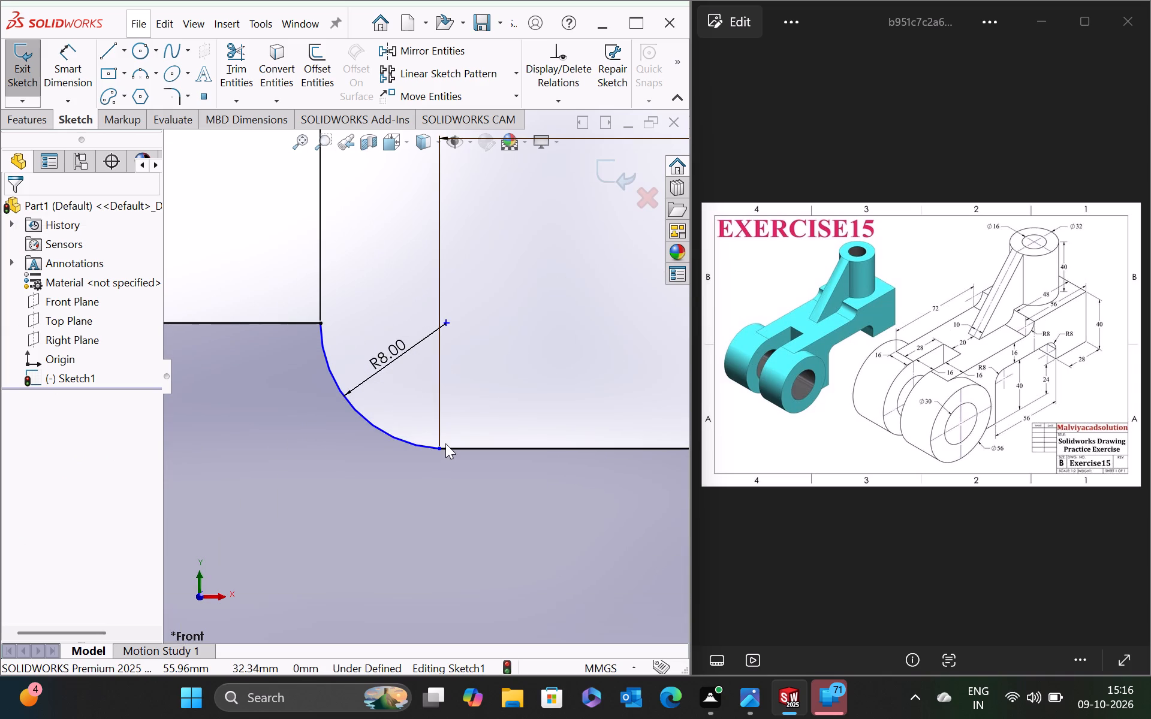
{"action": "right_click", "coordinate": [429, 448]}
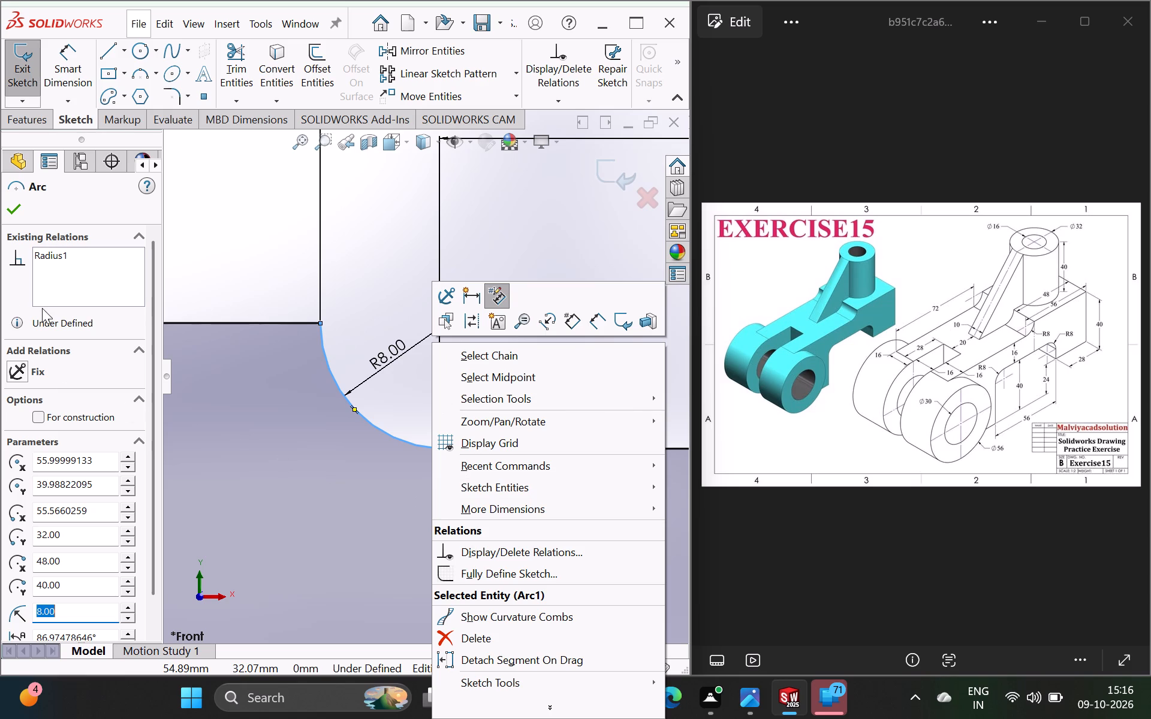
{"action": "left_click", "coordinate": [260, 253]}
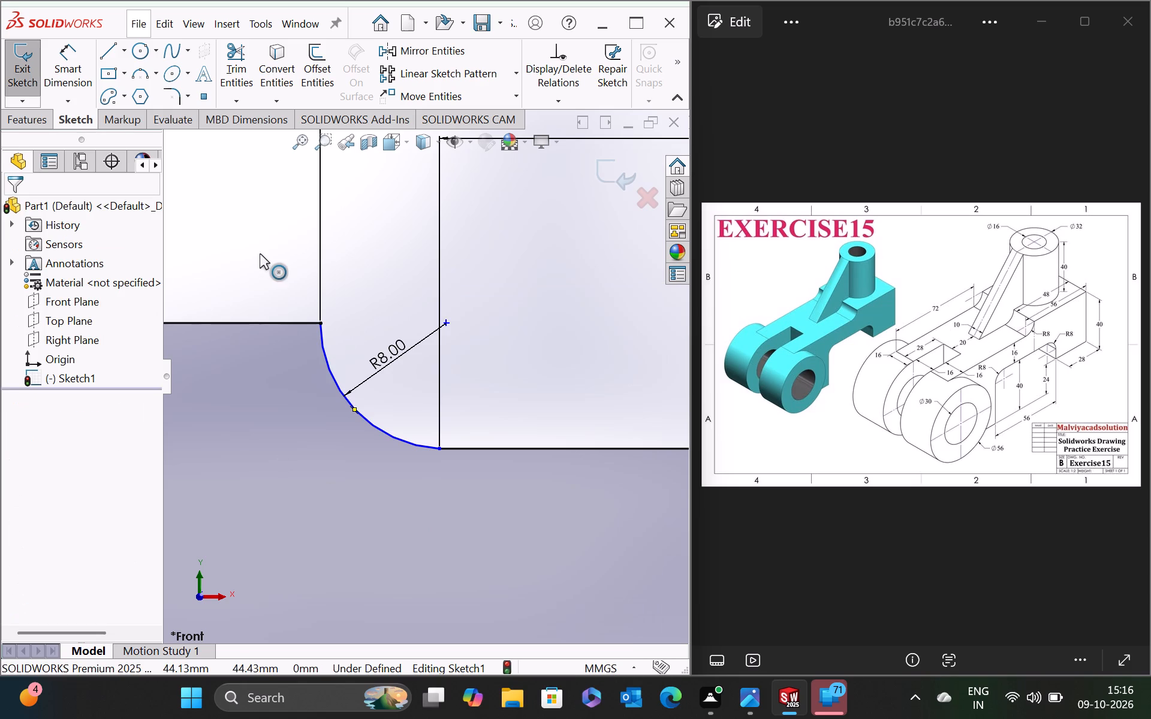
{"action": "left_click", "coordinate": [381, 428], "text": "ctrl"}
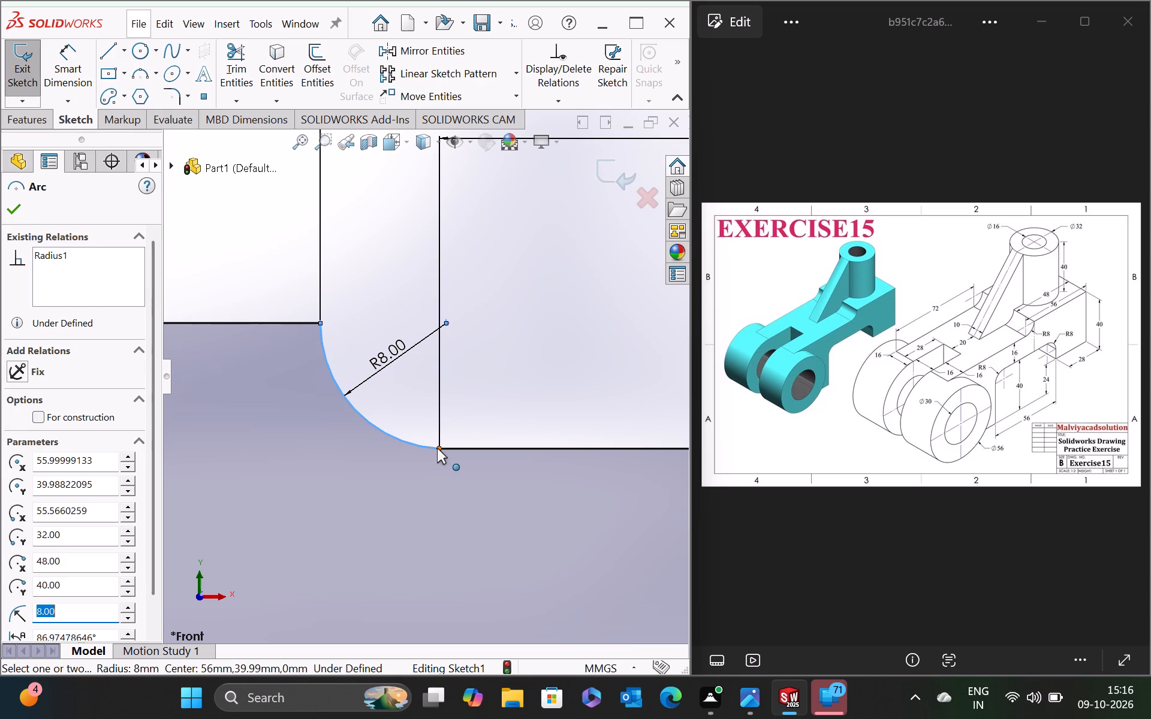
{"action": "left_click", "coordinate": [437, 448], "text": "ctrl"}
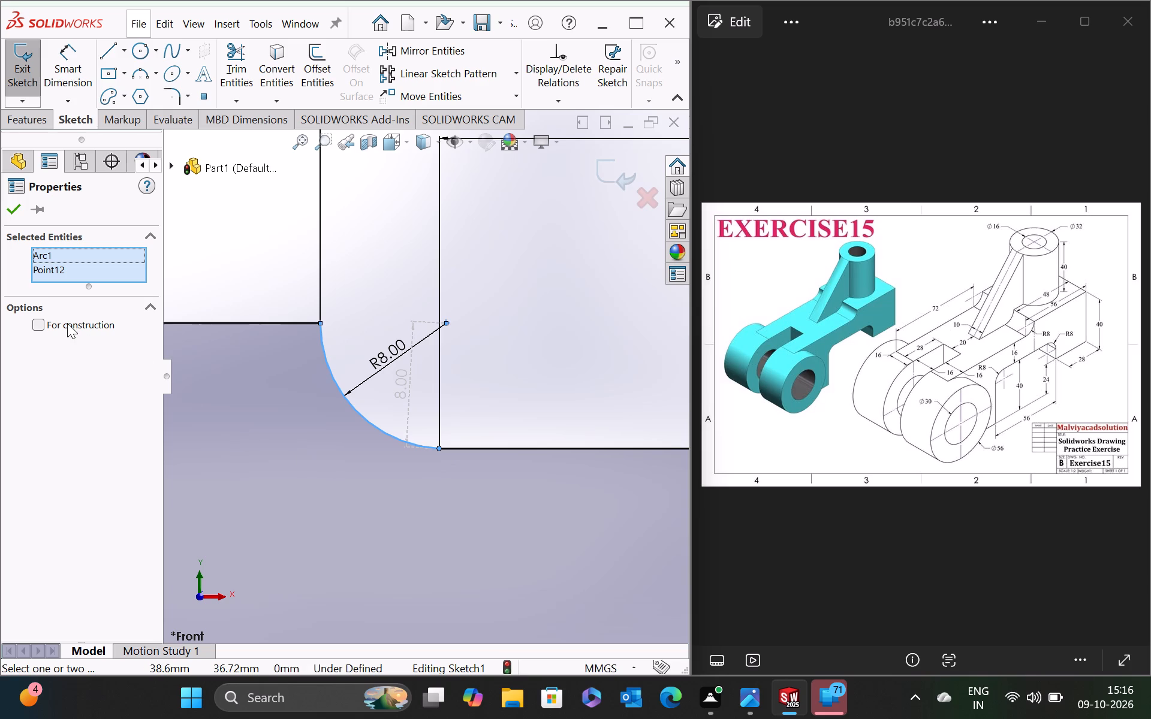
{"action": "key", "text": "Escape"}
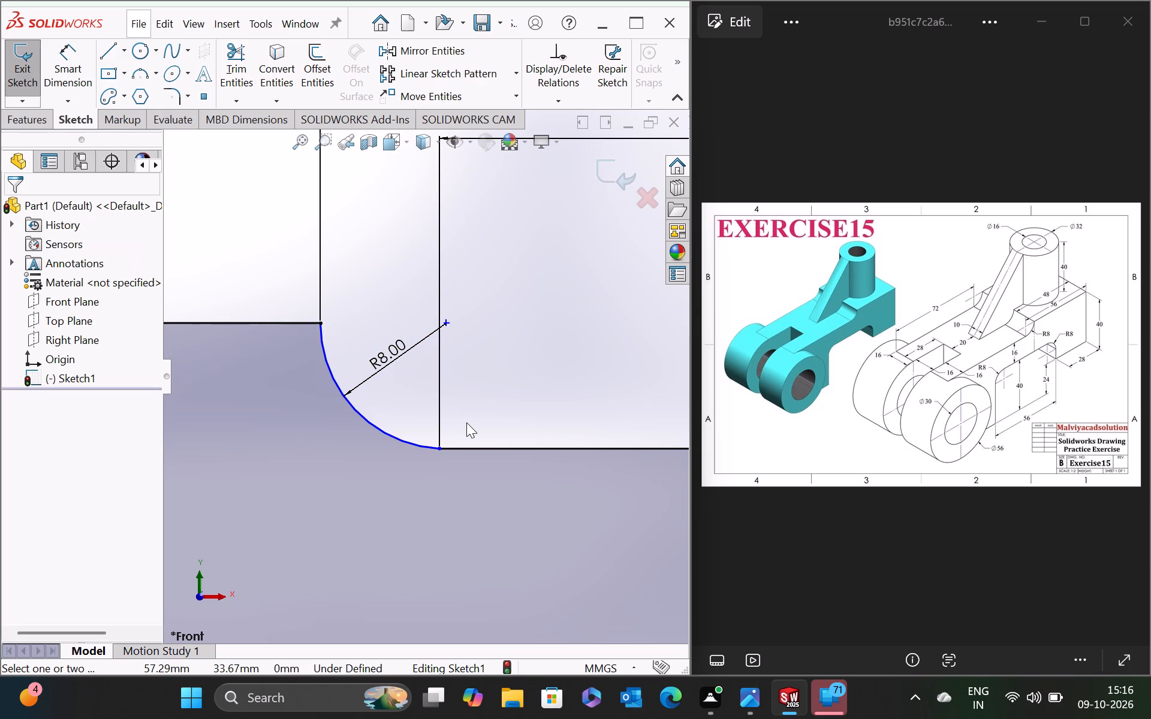
Add a tangent relation between the R8 arc and the adjoining 72 mm upper horizontal edge.
{"action": "left_click", "coordinate": [466, 448], "text": "ctrl"}
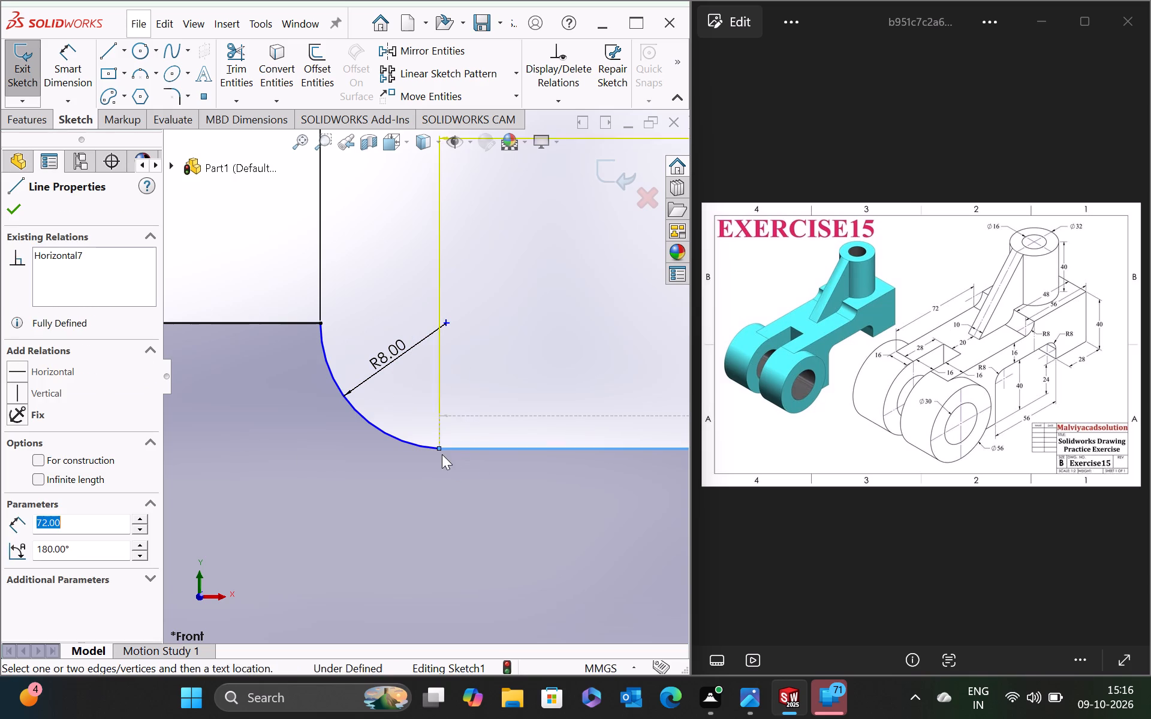
{"action": "left_click", "coordinate": [424, 444], "text": "ctrl"}
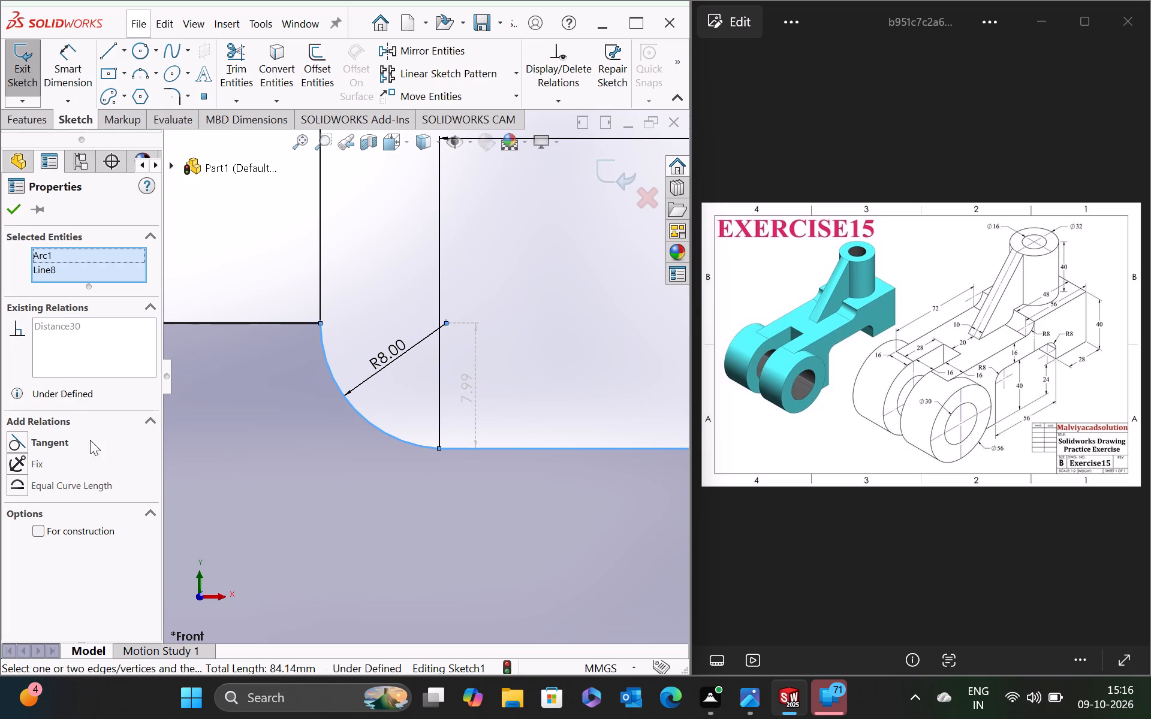
{"action": "left_click", "coordinate": [20, 440]}
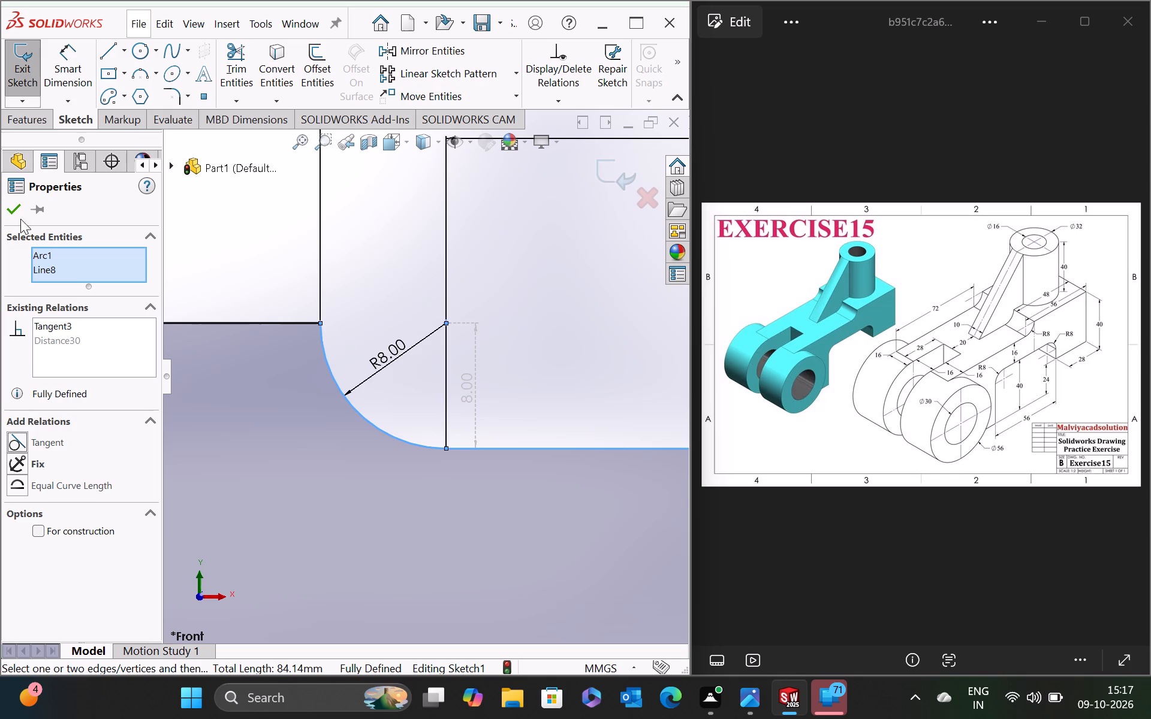
{"action": "left_click", "coordinate": [14, 209]}
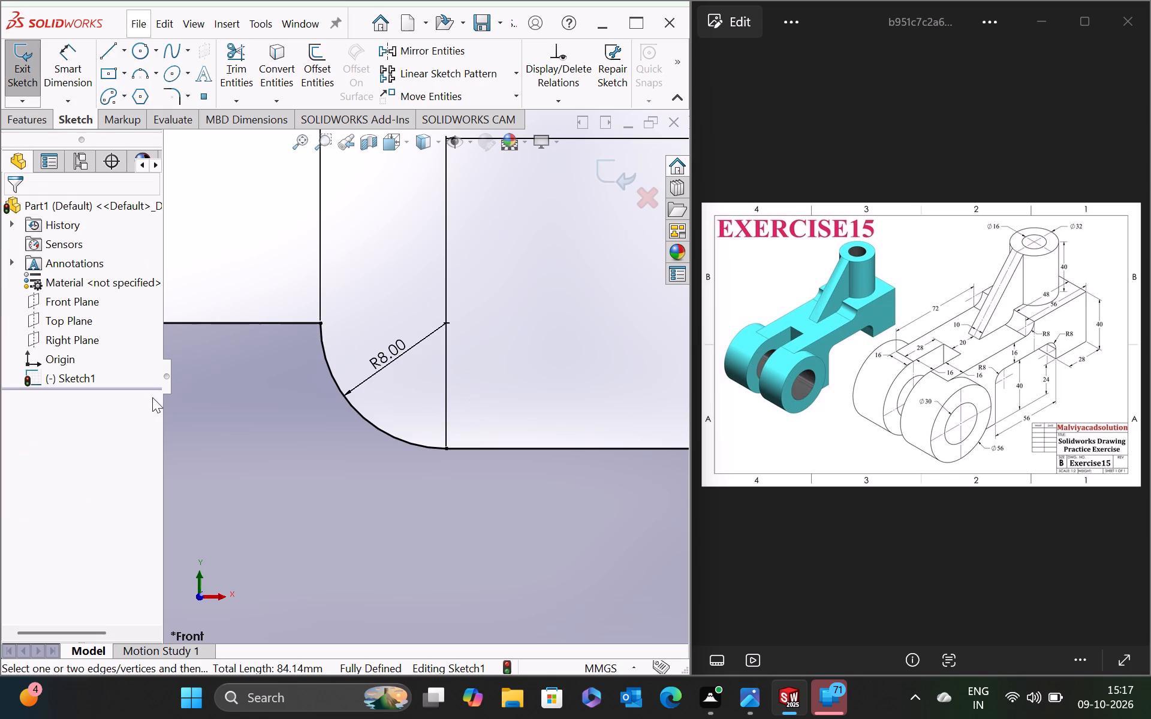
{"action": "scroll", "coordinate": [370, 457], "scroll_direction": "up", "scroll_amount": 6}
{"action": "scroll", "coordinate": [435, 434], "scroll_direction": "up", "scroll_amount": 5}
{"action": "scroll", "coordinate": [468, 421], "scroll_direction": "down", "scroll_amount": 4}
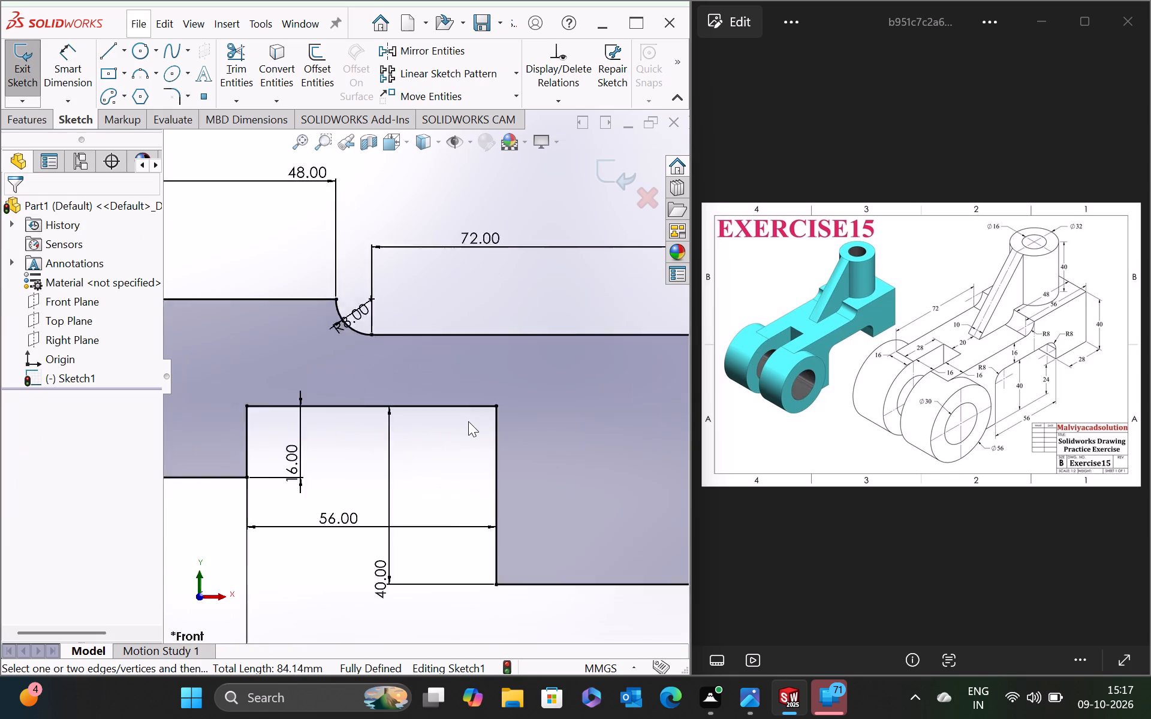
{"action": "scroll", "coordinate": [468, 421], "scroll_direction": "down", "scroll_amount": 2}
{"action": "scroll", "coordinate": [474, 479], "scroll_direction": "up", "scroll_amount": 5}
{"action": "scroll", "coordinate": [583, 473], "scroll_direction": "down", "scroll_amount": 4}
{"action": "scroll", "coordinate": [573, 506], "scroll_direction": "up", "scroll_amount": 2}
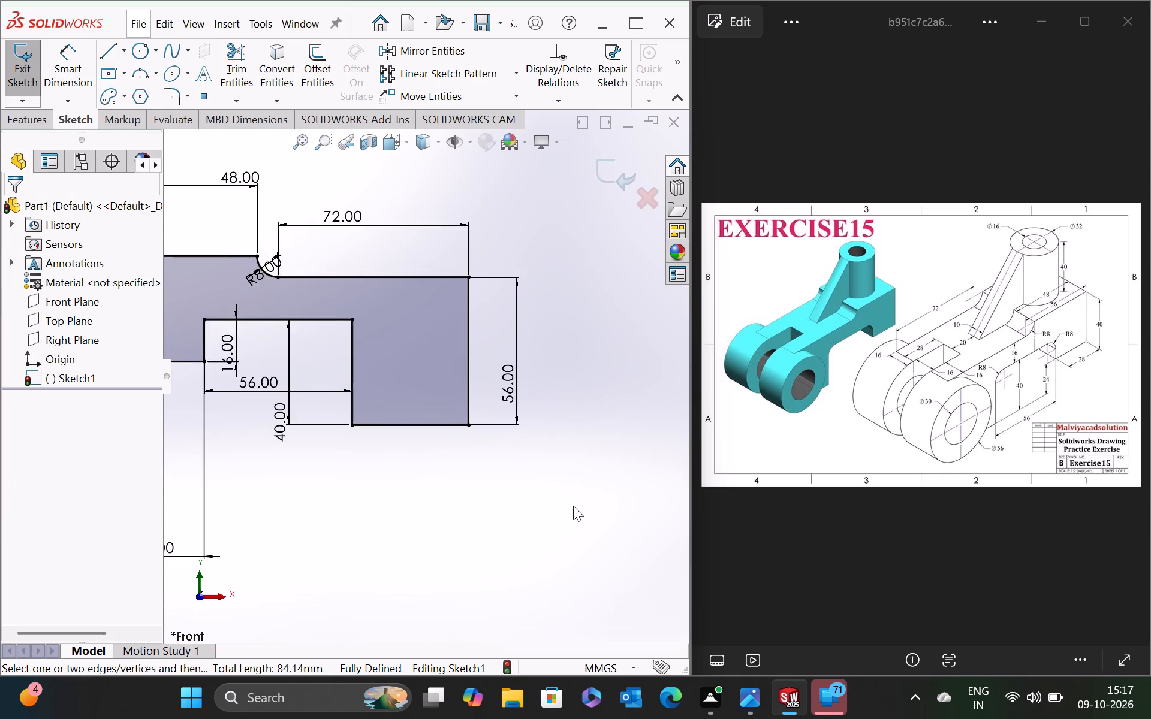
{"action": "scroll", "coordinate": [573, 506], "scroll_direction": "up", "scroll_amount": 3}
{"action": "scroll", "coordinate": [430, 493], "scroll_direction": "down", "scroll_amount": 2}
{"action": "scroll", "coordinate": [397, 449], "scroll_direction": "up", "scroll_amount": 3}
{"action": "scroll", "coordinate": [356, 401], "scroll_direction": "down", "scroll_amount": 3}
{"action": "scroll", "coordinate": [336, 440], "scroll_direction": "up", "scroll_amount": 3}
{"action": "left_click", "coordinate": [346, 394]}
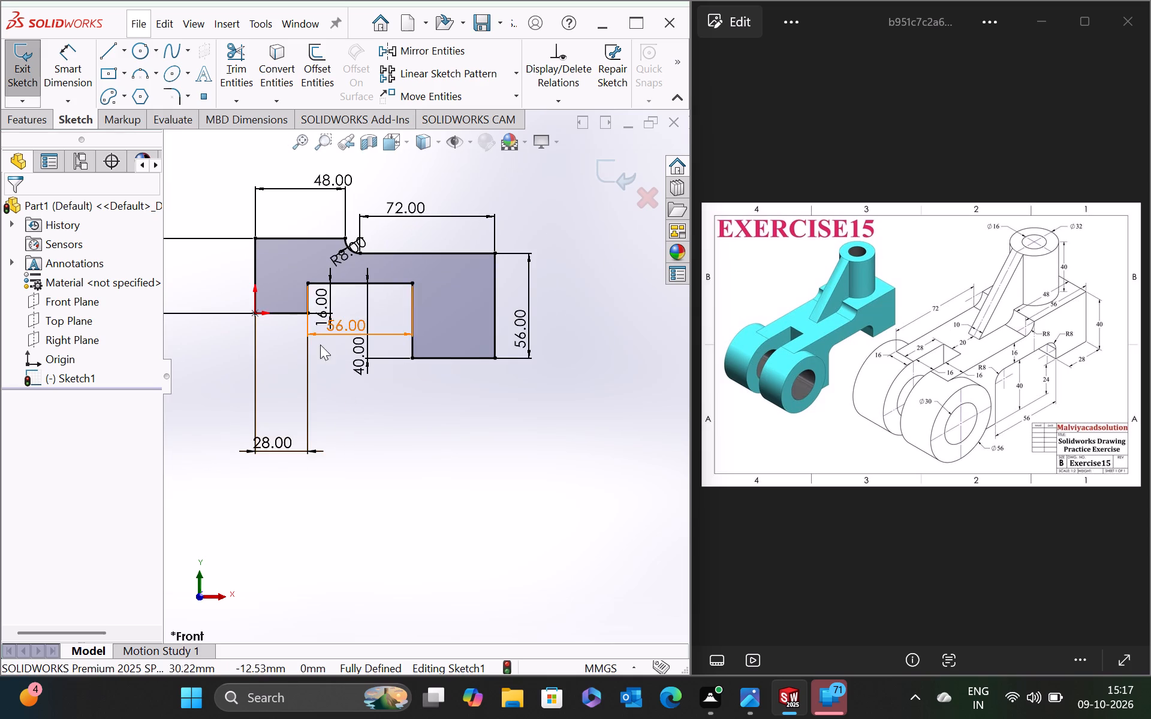
Fillet the two upper corners of the profile's bottom notch with an 8 mm radius sketch fillet.
{"action": "left_click", "coordinate": [168, 96]}
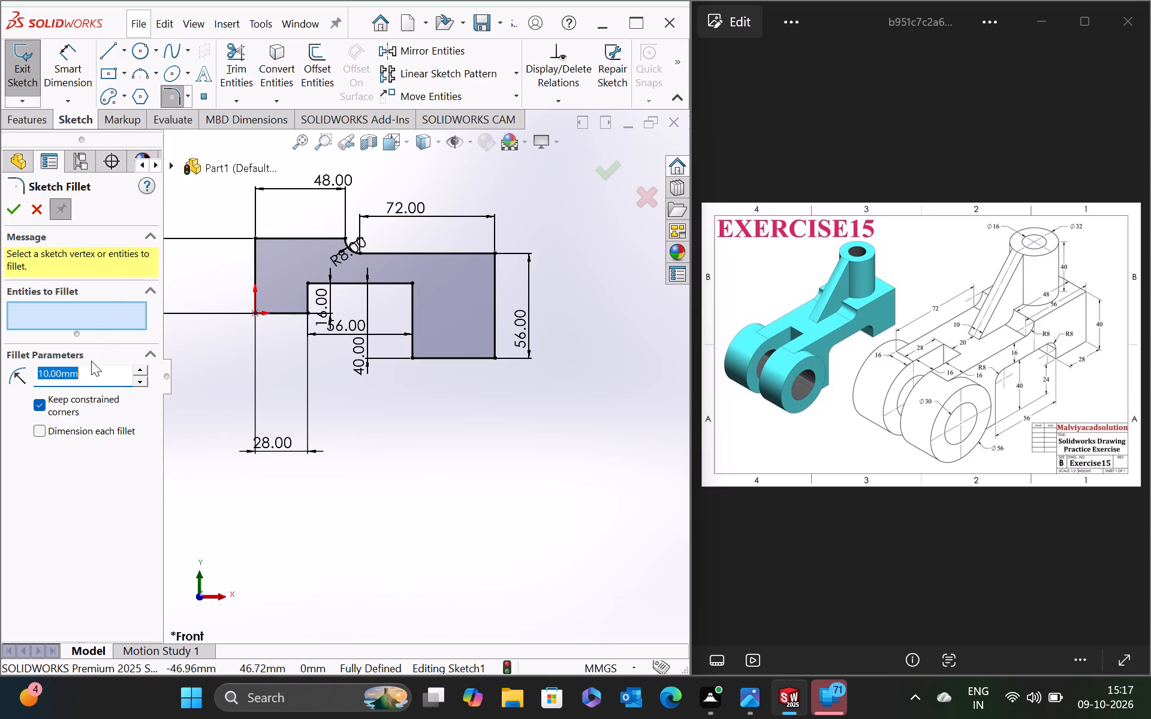
{"action": "key", "text": "8"}
{"action": "key", "text": "Return"}
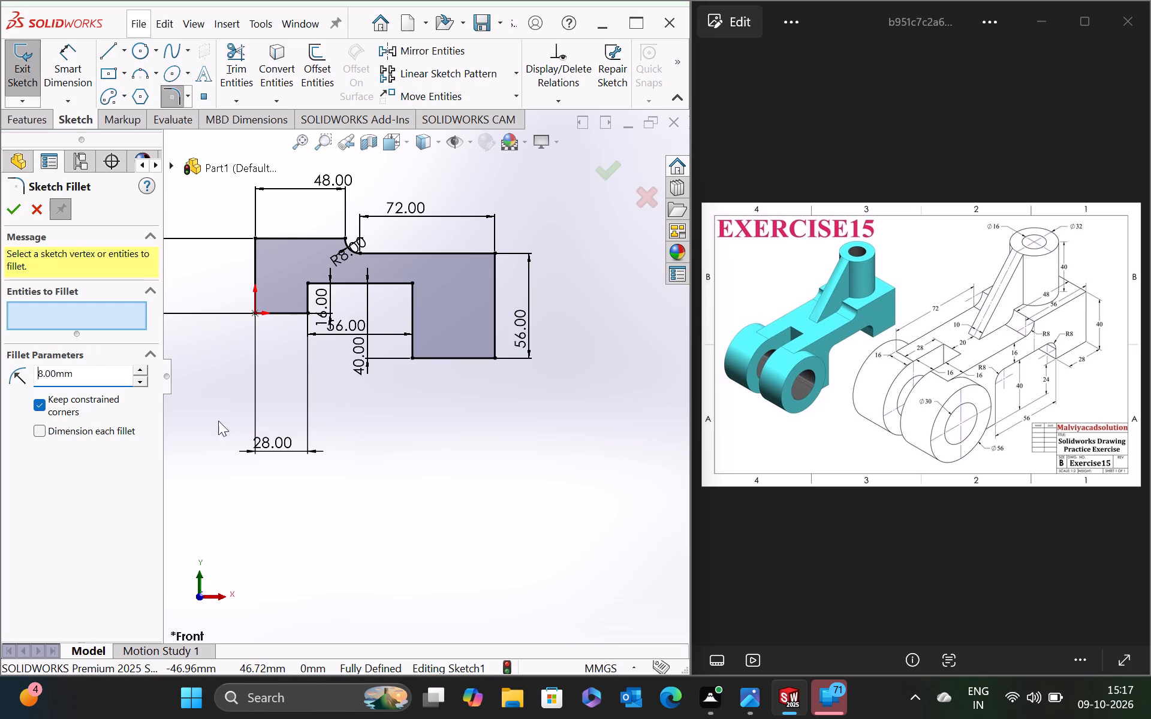
{"action": "left_click", "coordinate": [308, 284]}
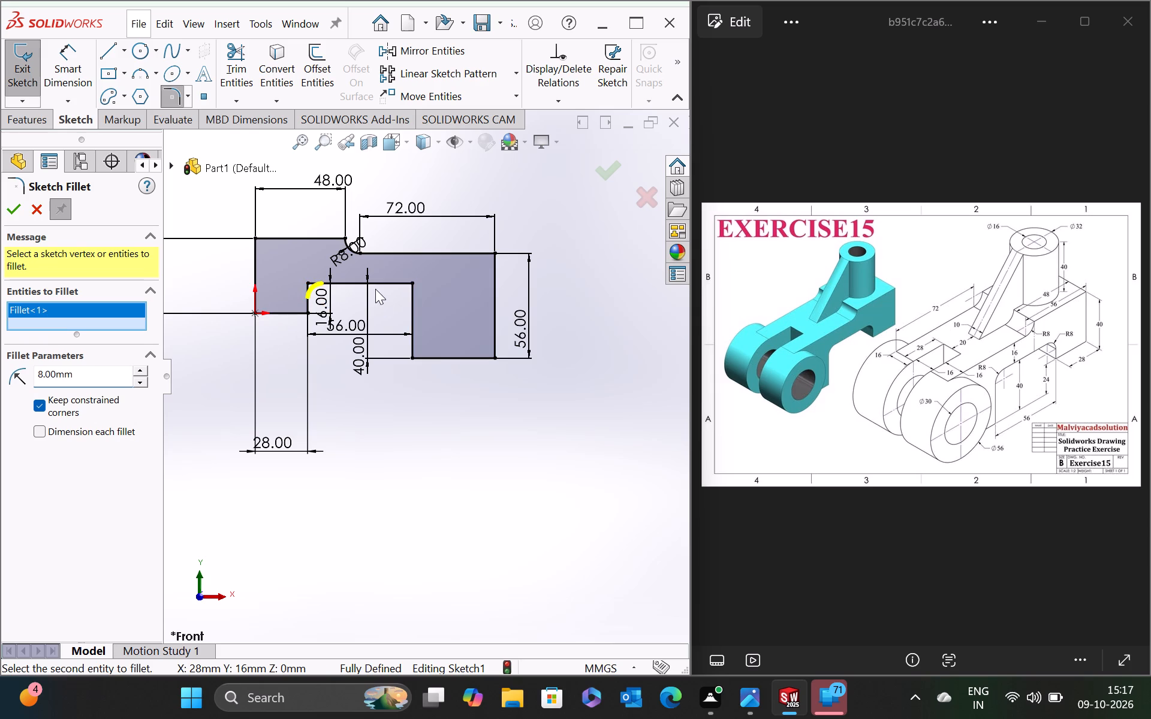
{"action": "left_click", "coordinate": [411, 285]}
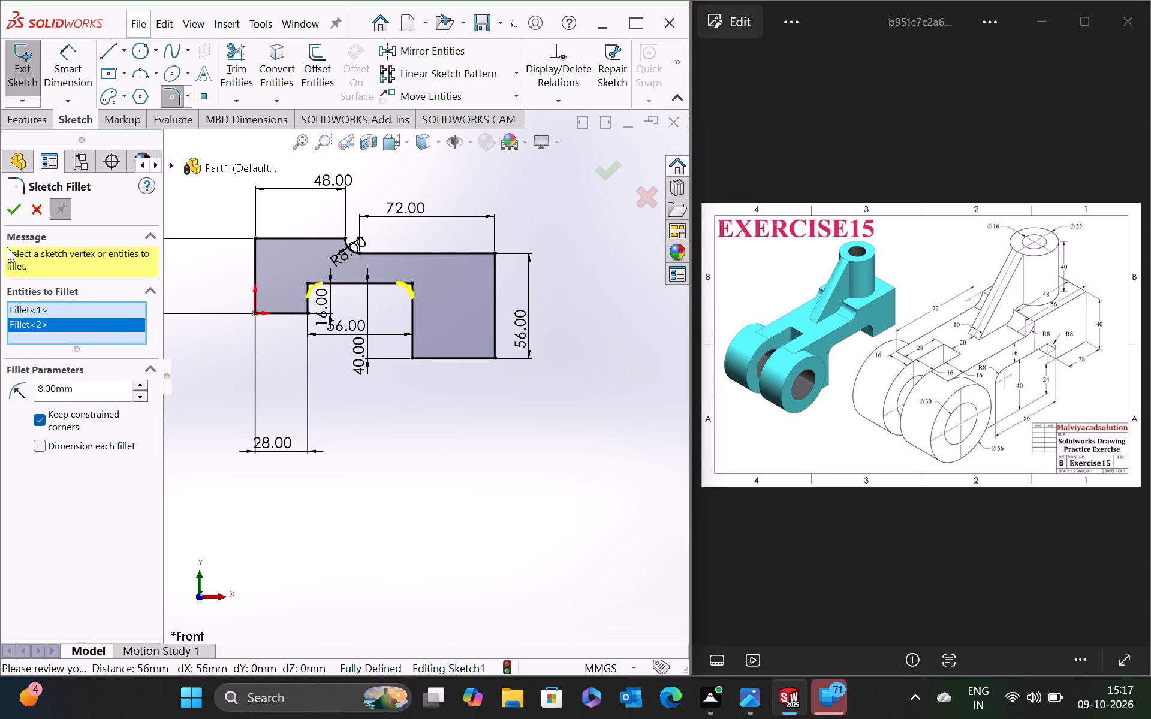
{"action": "left_click", "coordinate": [10, 204]}
{"action": "scroll", "coordinate": [383, 319], "scroll_direction": "down", "scroll_amount": 6}
{"action": "scroll", "coordinate": [406, 307], "scroll_direction": "up", "scroll_amount": 7}
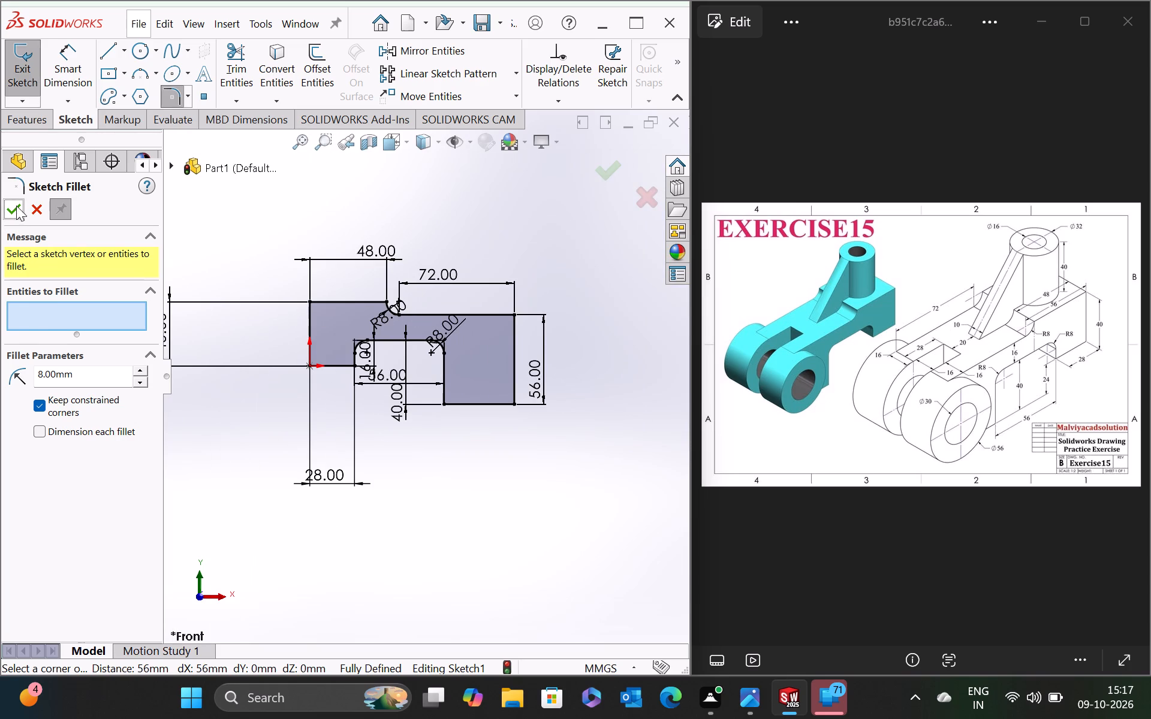
{"action": "left_click", "coordinate": [16, 205]}
Extrude the side profile as a boss using Mid Plane with a depth of 16*3 (48 mm).
{"action": "left_click", "coordinate": [28, 117]}
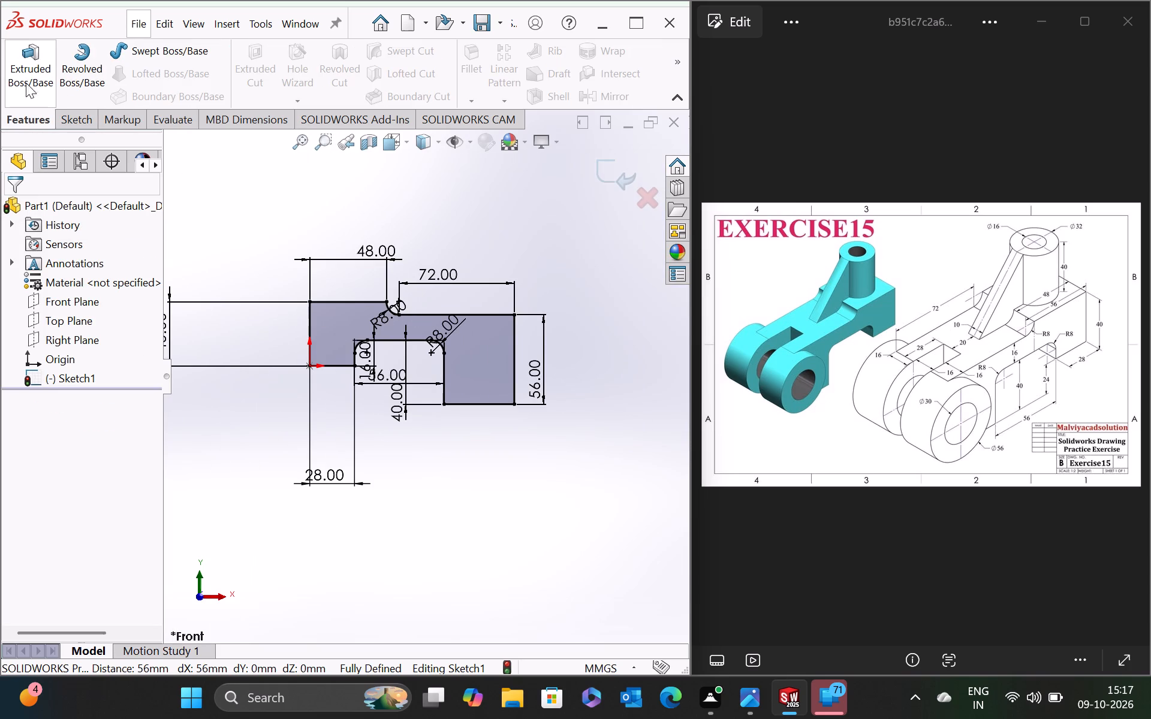
{"action": "left_click", "coordinate": [24, 72]}
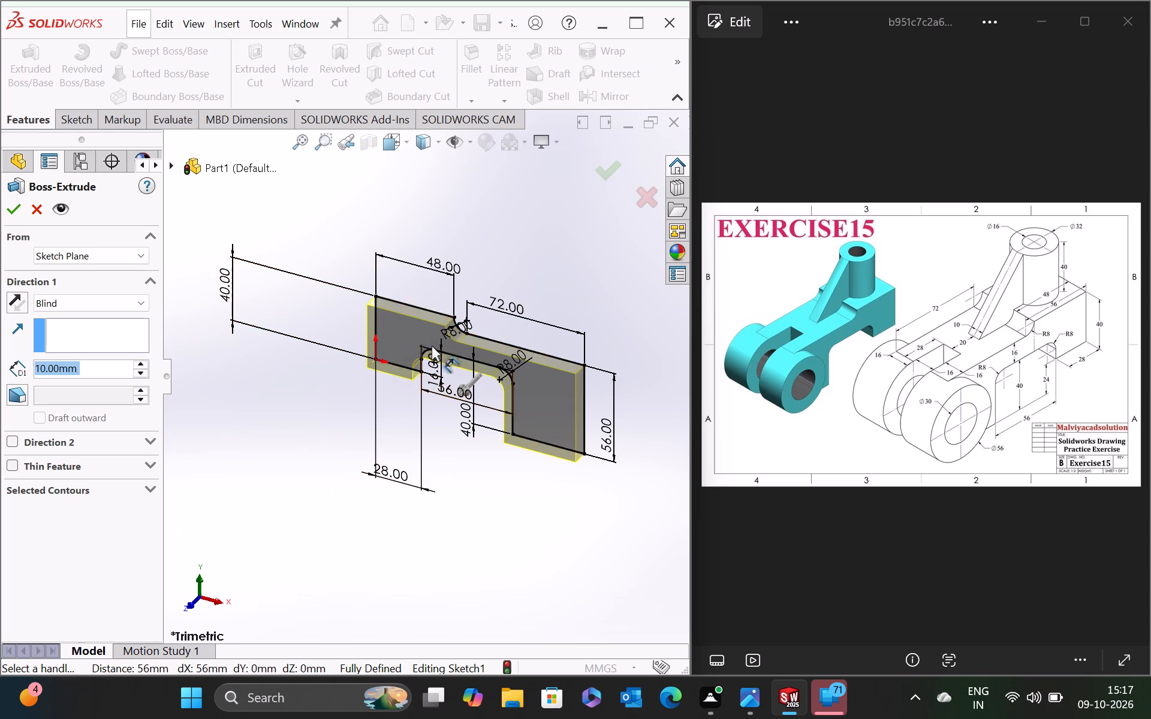
{"action": "left_click", "coordinate": [49, 298]}
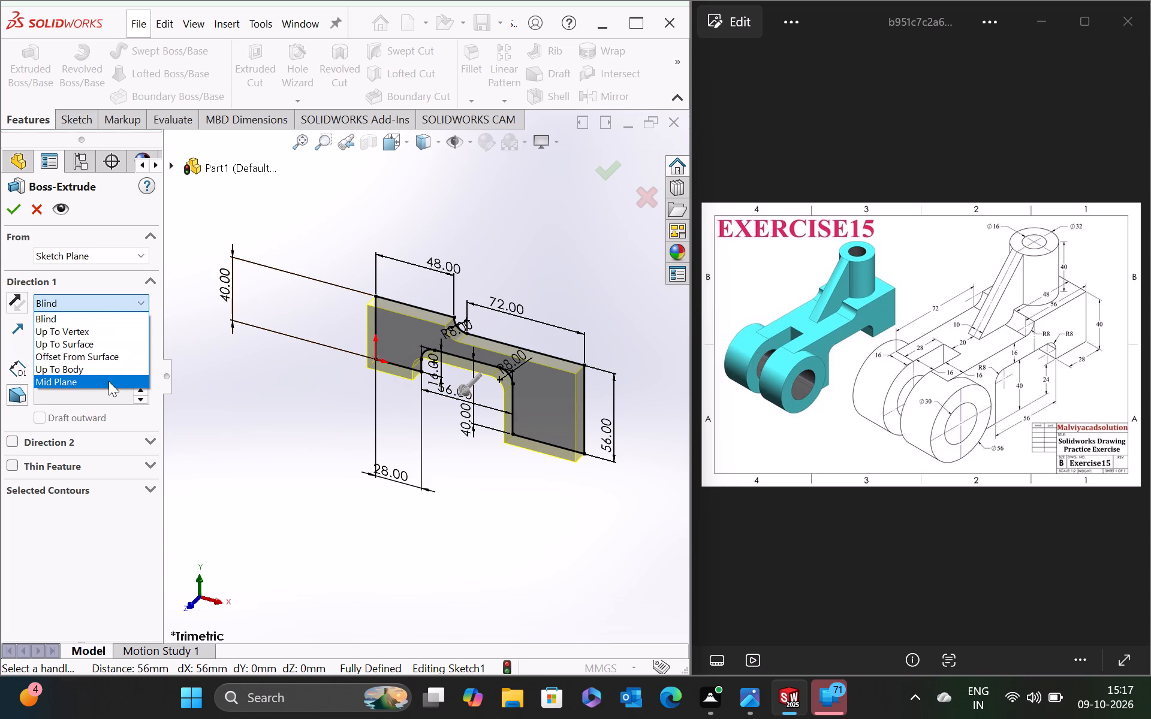
{"action": "left_click", "coordinate": [109, 381]}
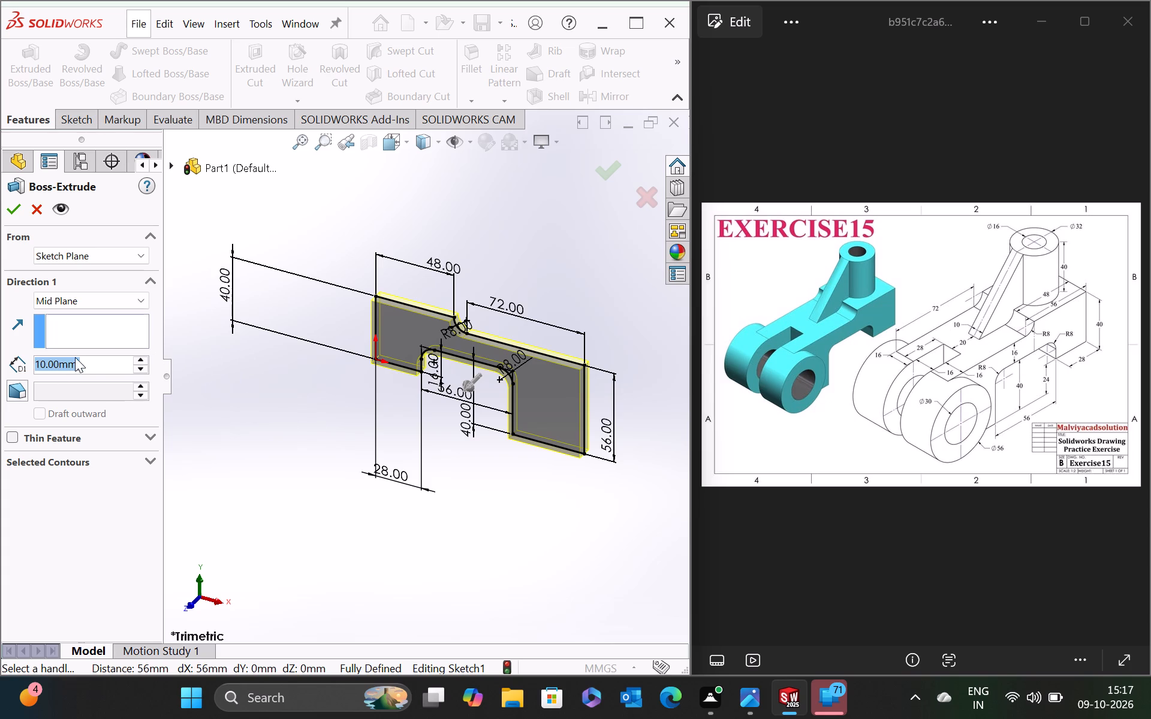
{"action": "double_click", "coordinate": [103, 360]}
{"action": "type", "text": "16"}
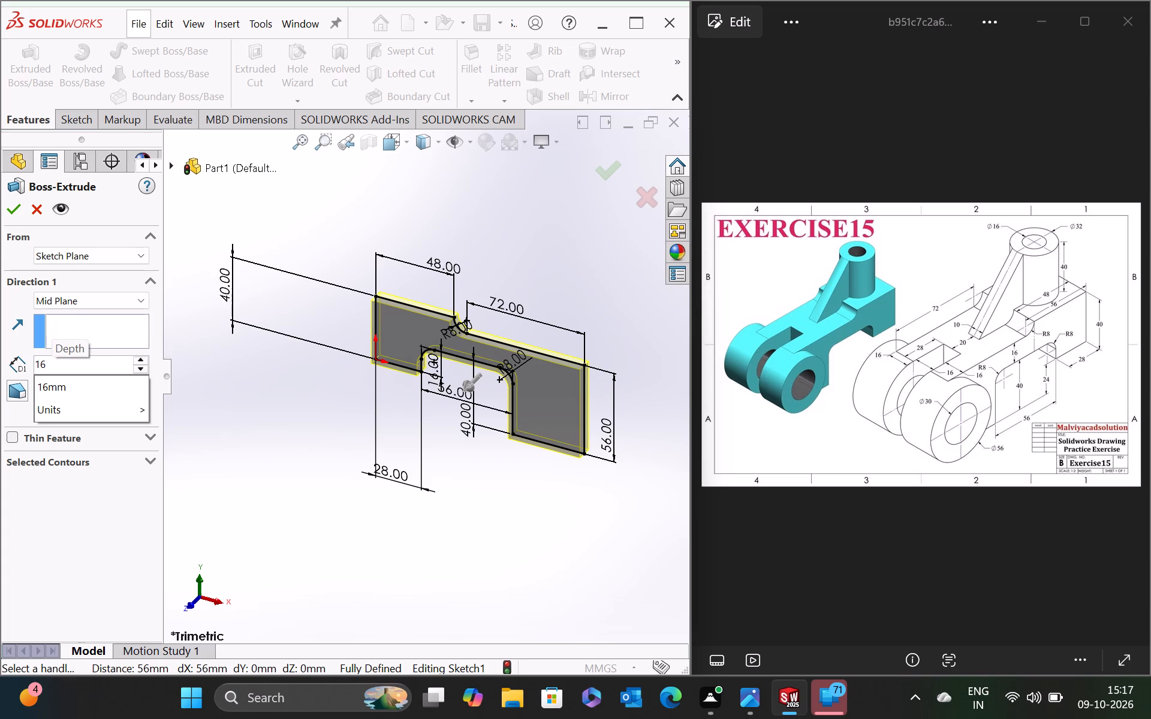
{"action": "key", "text": "shift+asterisk"}
{"action": "key", "text": "3"}
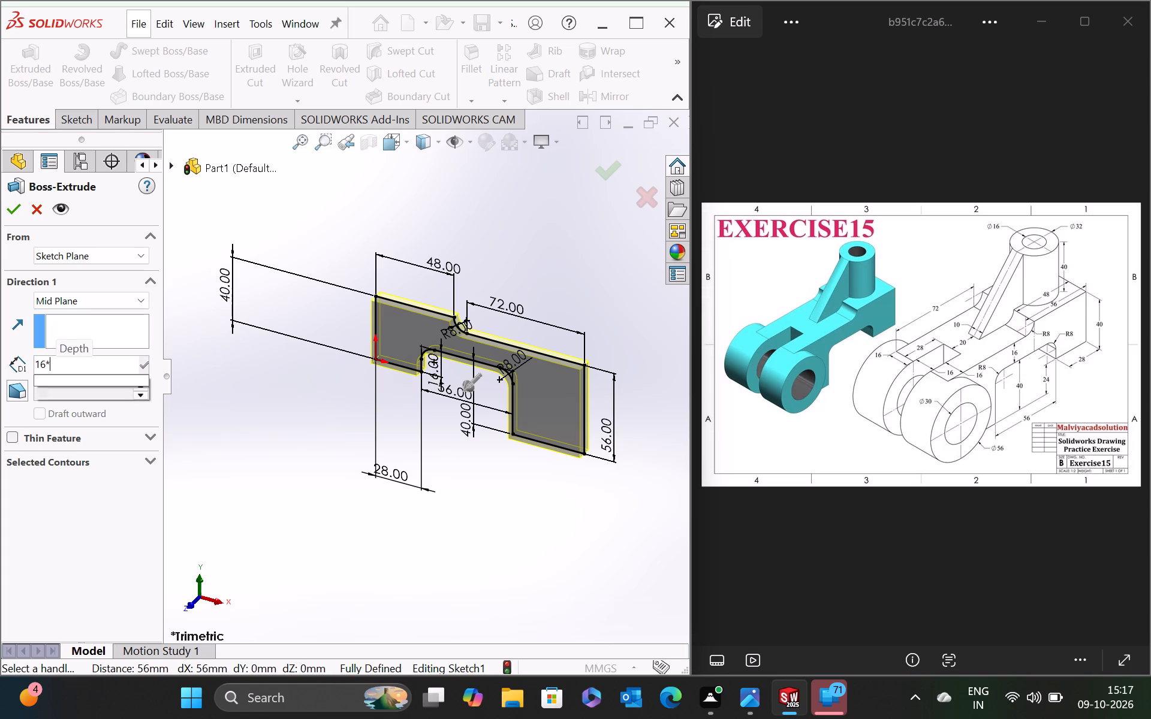
{"action": "key", "text": "Return"}
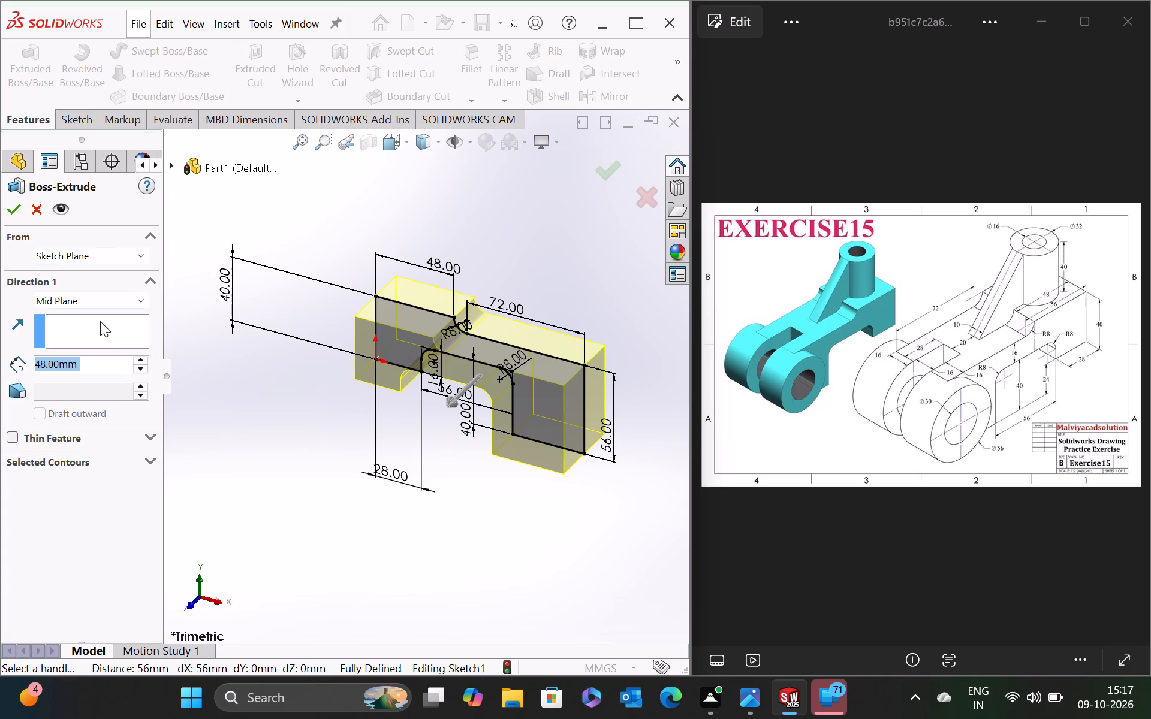
{"action": "left_click", "coordinate": [15, 209]}
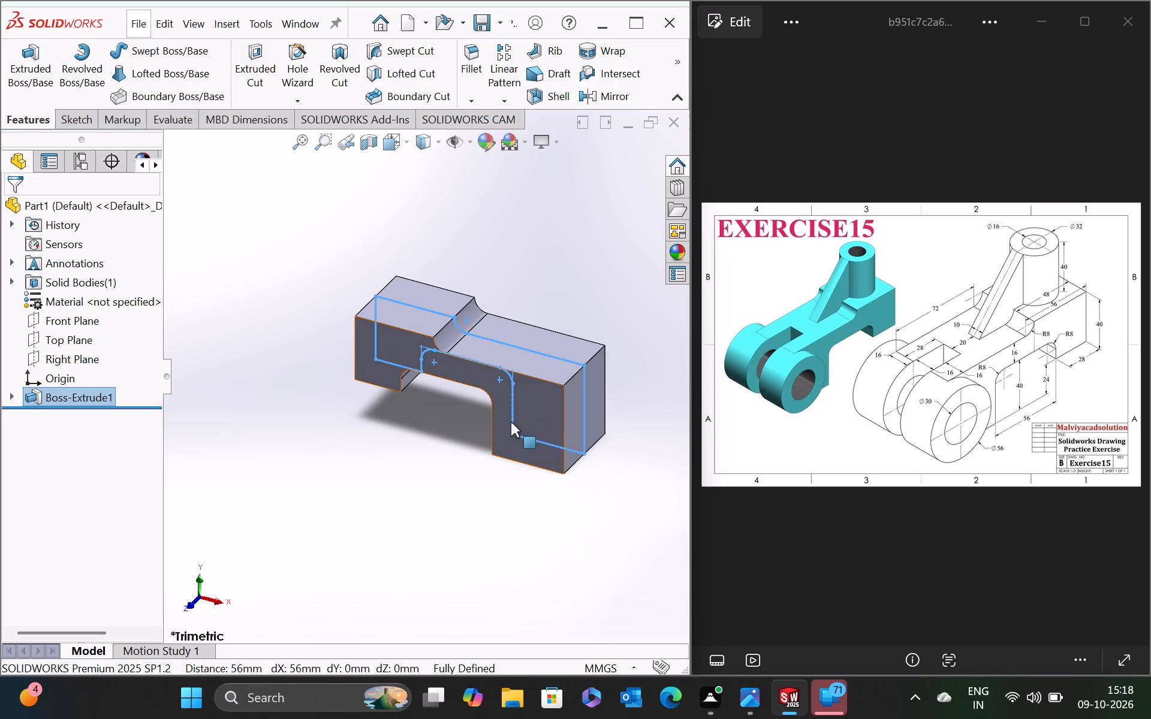
Open a new sketch on the raised top face at the 48 mm long end of the arm body.
{"action": "scroll", "coordinate": [514, 419], "scroll_direction": "down", "scroll_amount": 2}
{"action": "scroll", "coordinate": [372, 494], "scroll_direction": "up", "scroll_amount": 4}
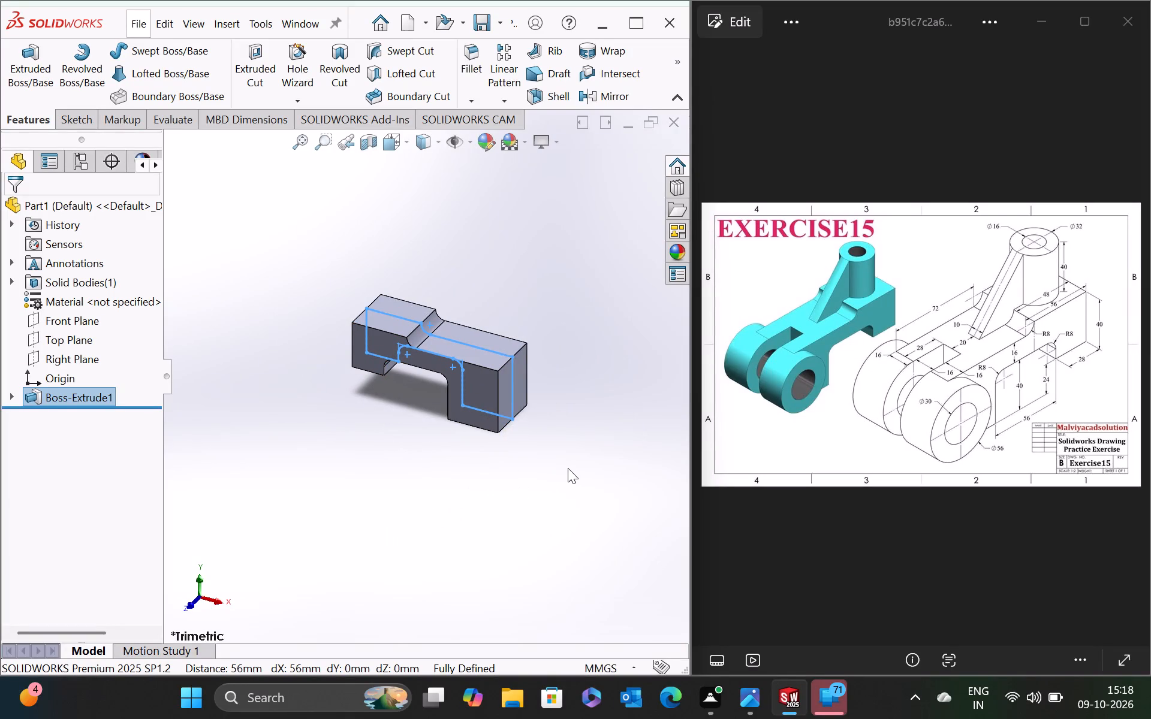
{"action": "scroll", "coordinate": [570, 466], "scroll_direction": "down", "scroll_amount": 1}
{"action": "scroll", "coordinate": [567, 466], "scroll_direction": "up", "scroll_amount": 2}
{"action": "scroll", "coordinate": [531, 428], "scroll_direction": "down", "scroll_amount": 2}
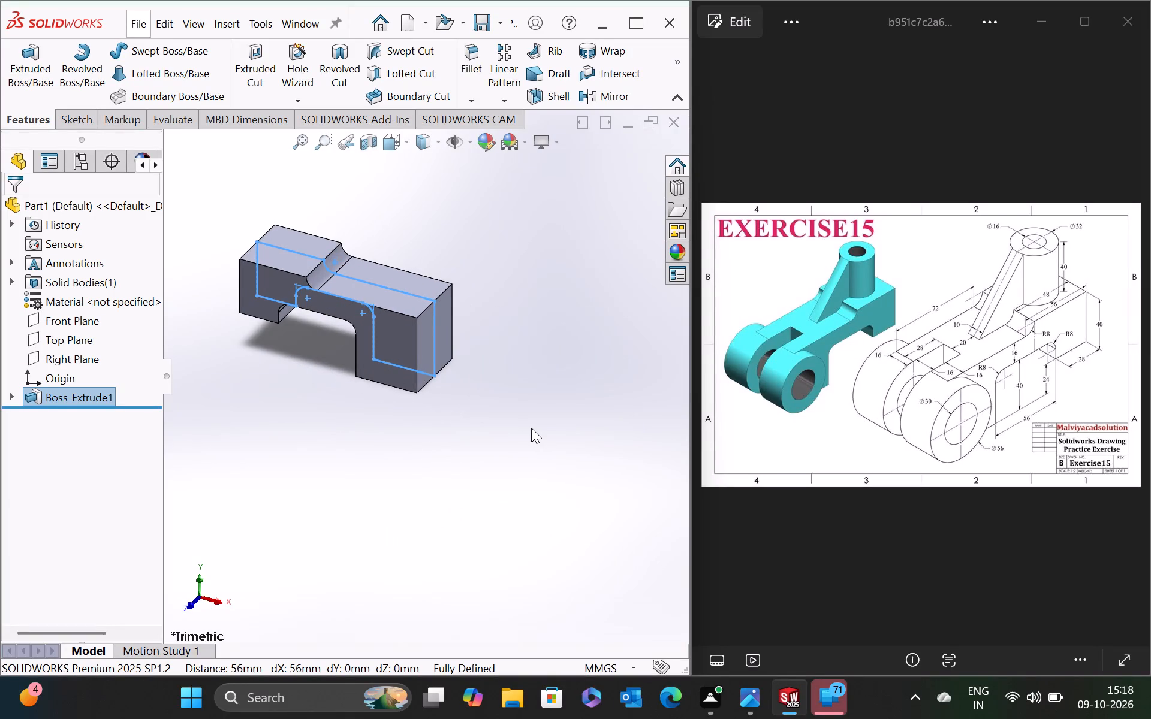
{"action": "scroll", "coordinate": [531, 428], "scroll_direction": "up", "scroll_amount": 3}
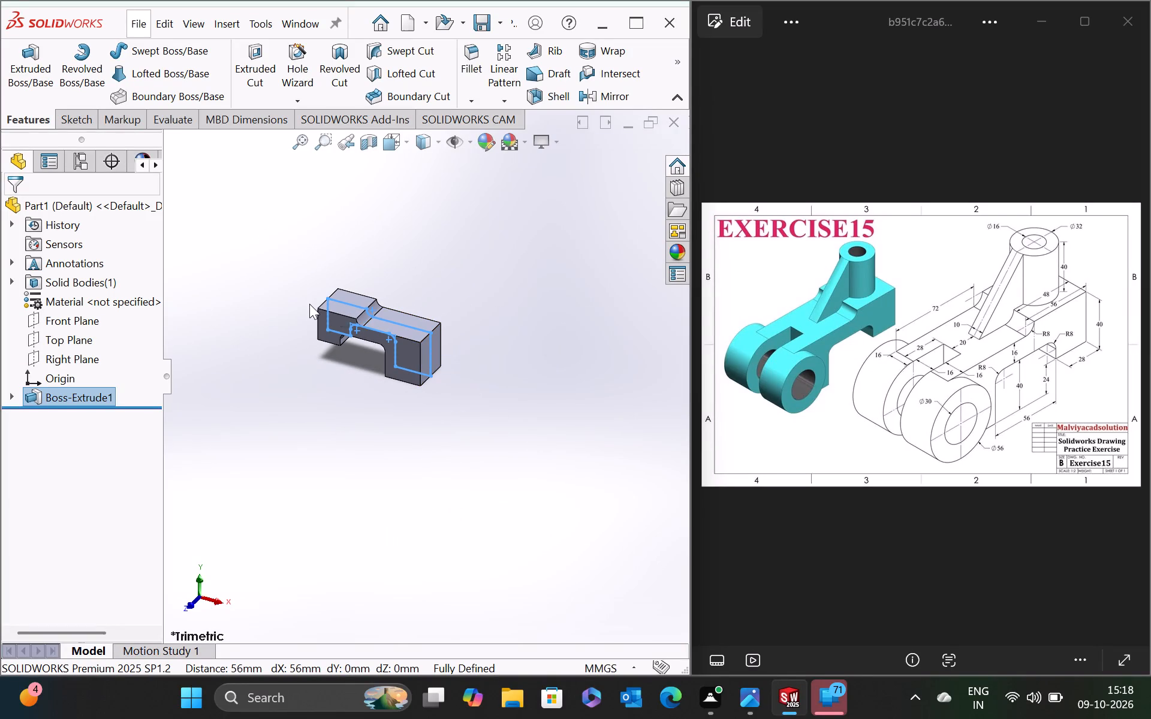
{"action": "right_click", "coordinate": [344, 309]}
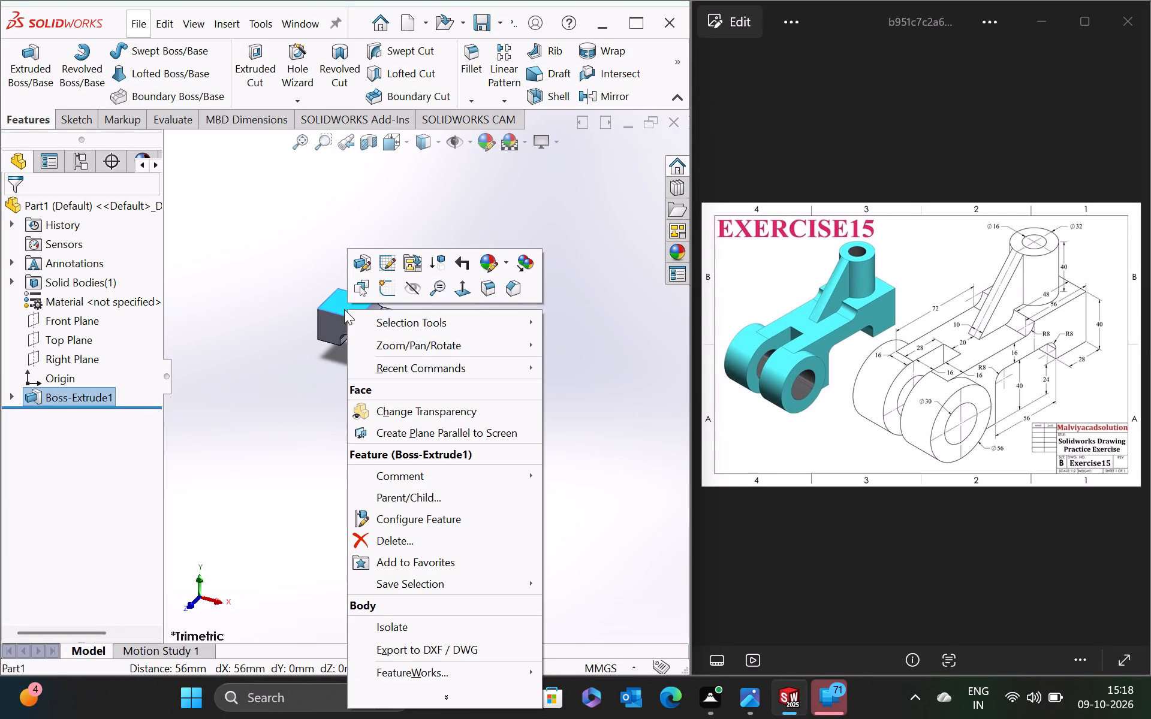
{"action": "left_click", "coordinate": [387, 285]}
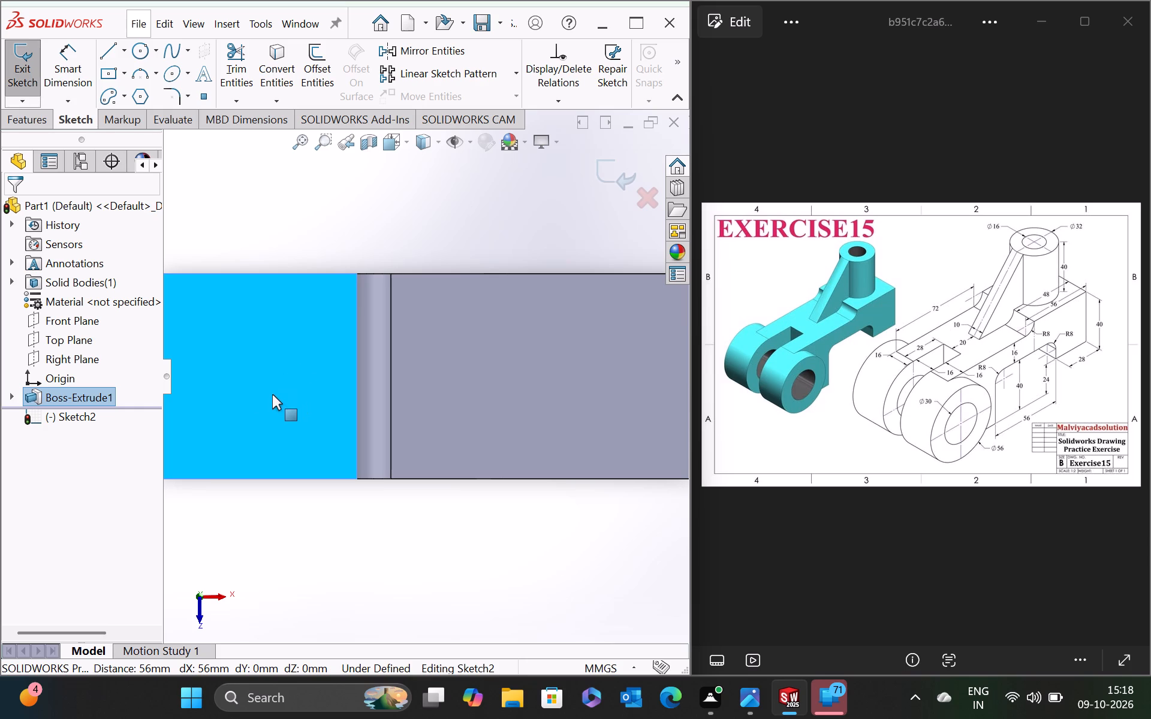
{"action": "scroll", "coordinate": [307, 459], "scroll_direction": "up", "scroll_amount": 4}
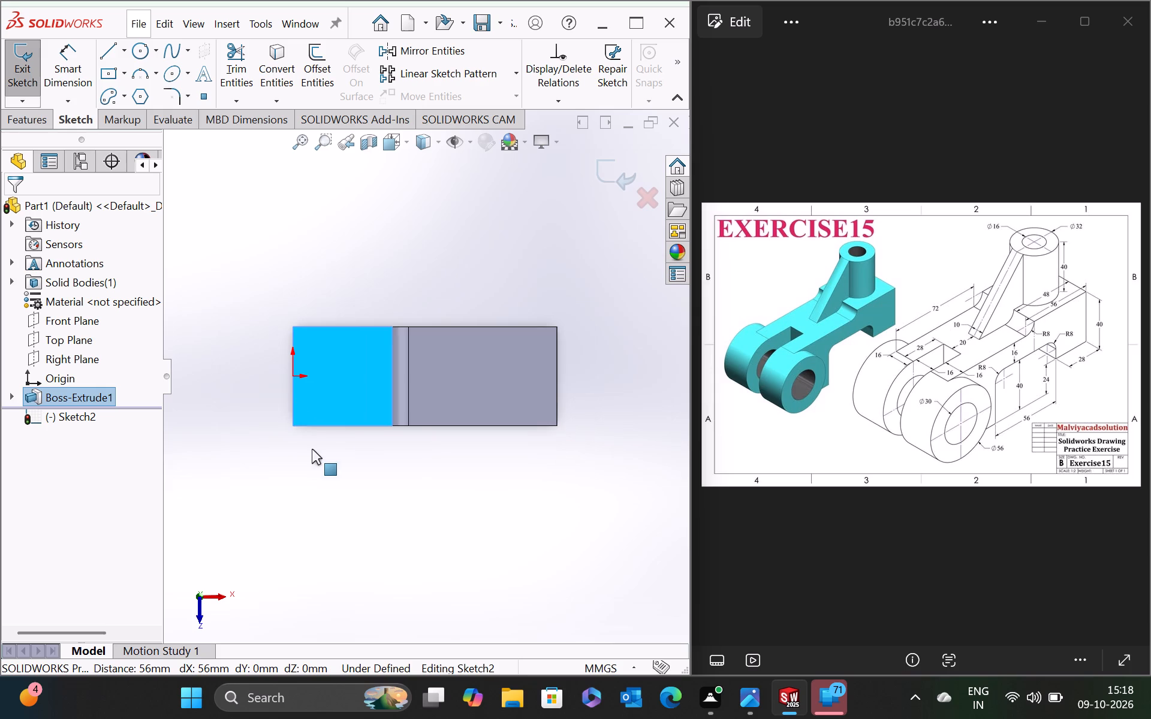
{"action": "scroll", "coordinate": [326, 433], "scroll_direction": "down", "scroll_amount": 2}
{"action": "scroll", "coordinate": [326, 434], "scroll_direction": "up", "scroll_amount": 2}
{"action": "scroll", "coordinate": [330, 458], "scroll_direction": "down", "scroll_amount": 1}
{"action": "key", "text": "Escape"}
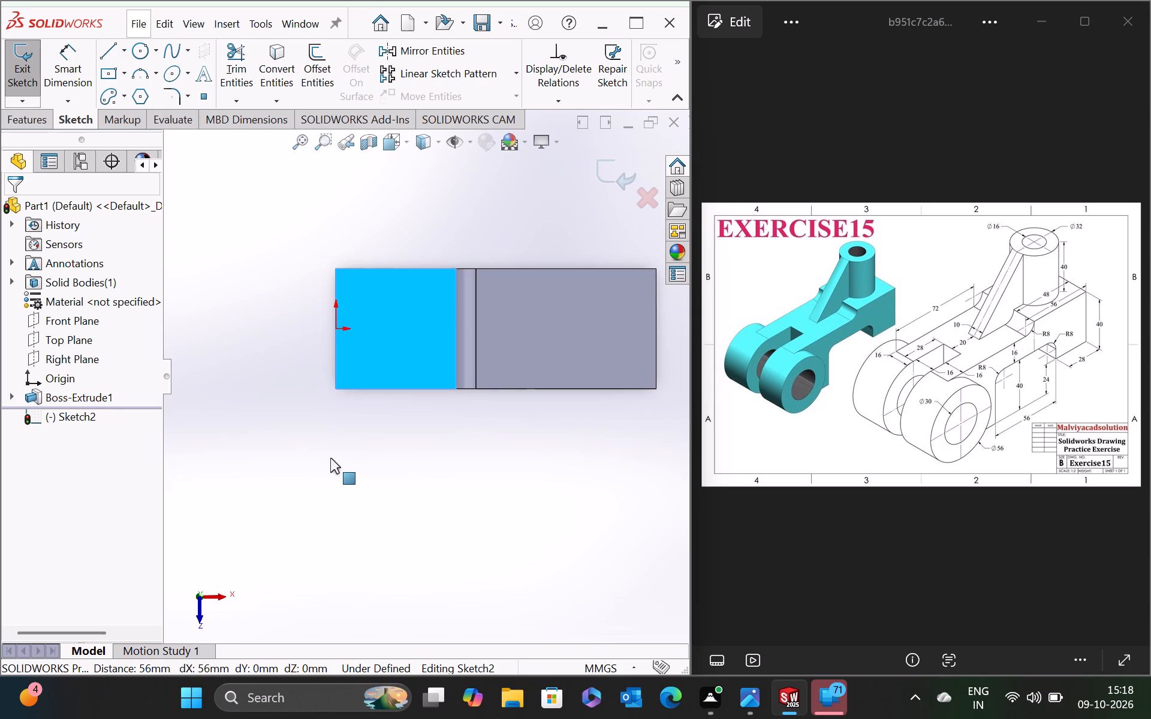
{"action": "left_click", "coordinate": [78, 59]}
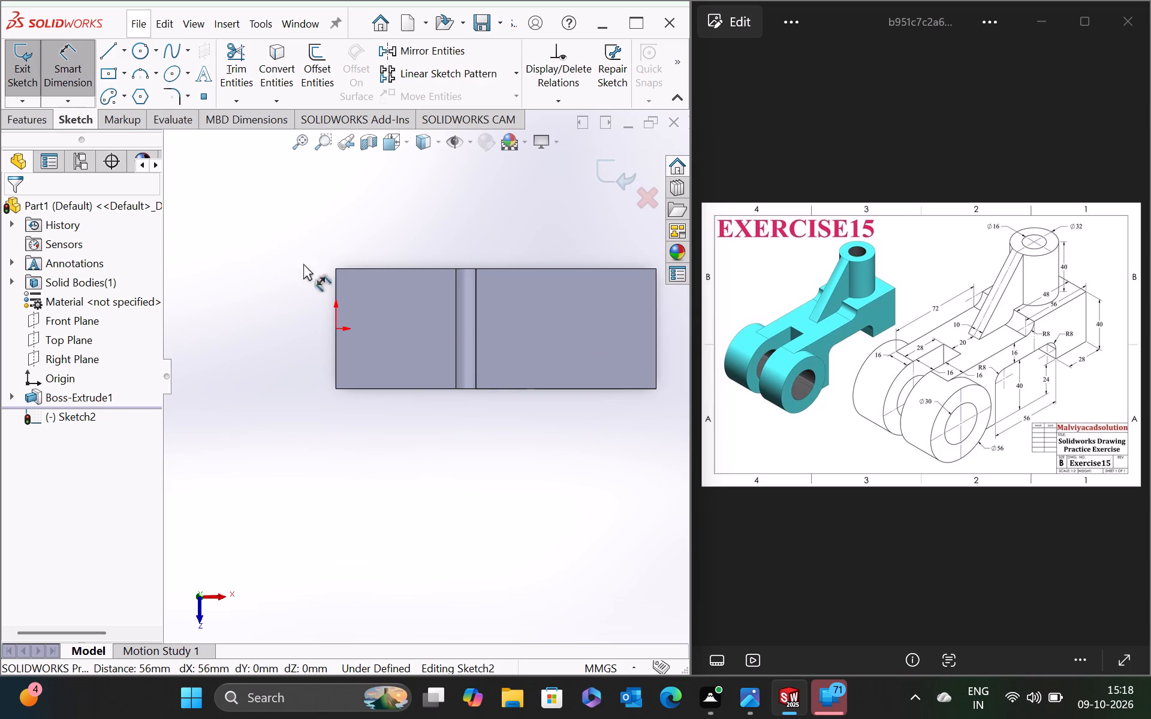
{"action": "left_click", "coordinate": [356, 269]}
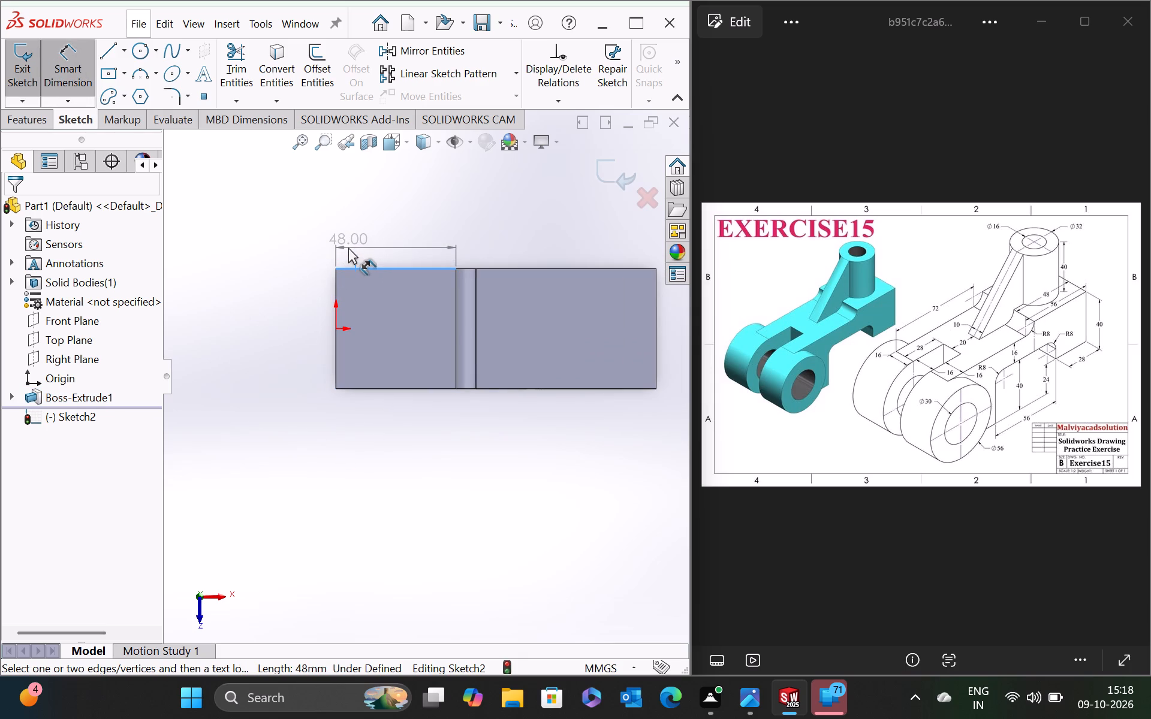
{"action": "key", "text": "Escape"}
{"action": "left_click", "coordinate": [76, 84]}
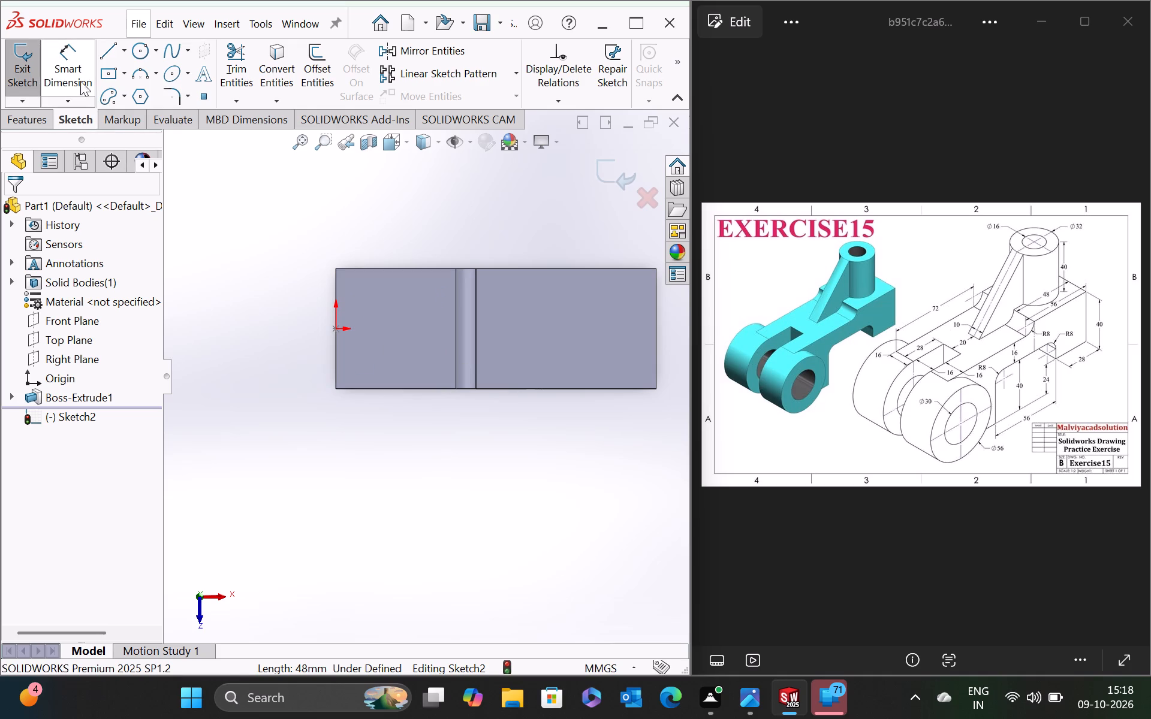
Sketch two concentric circles, radii about 18.5 mm and 8 mm, centred about 24 mm from the origin along the raised face's horizontal centreline.
{"action": "left_click", "coordinate": [137, 52]}
{"action": "left_click", "coordinate": [396, 331]}
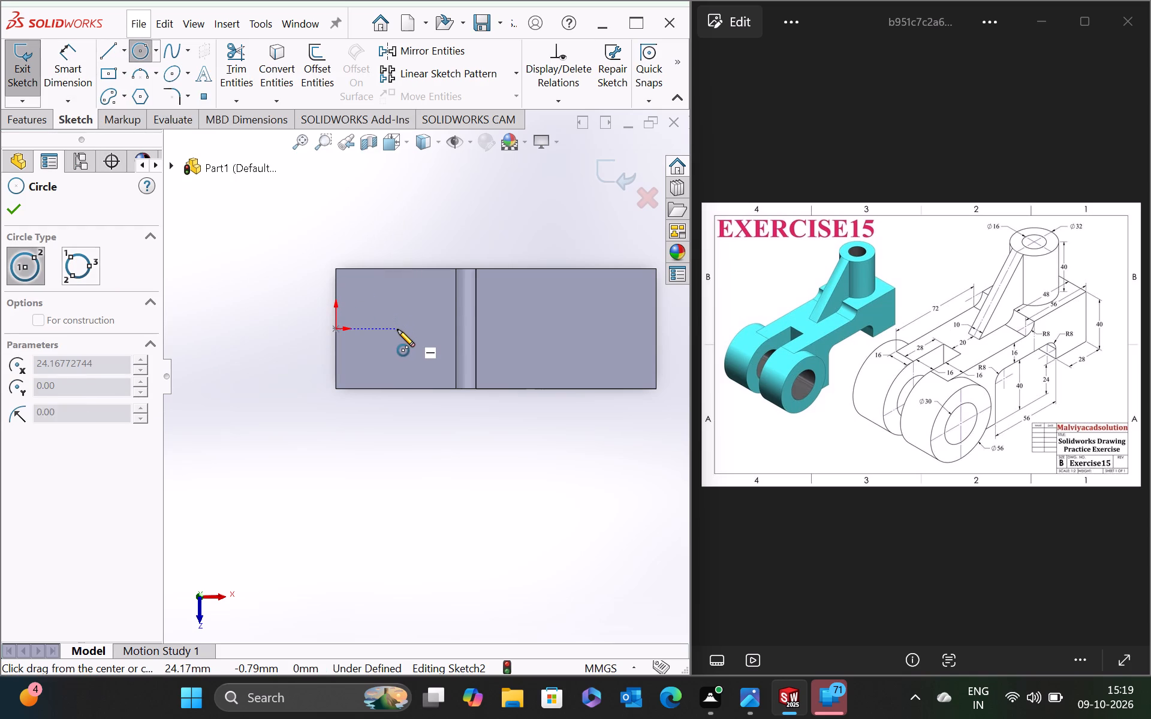
{"action": "left_click", "coordinate": [421, 289]}
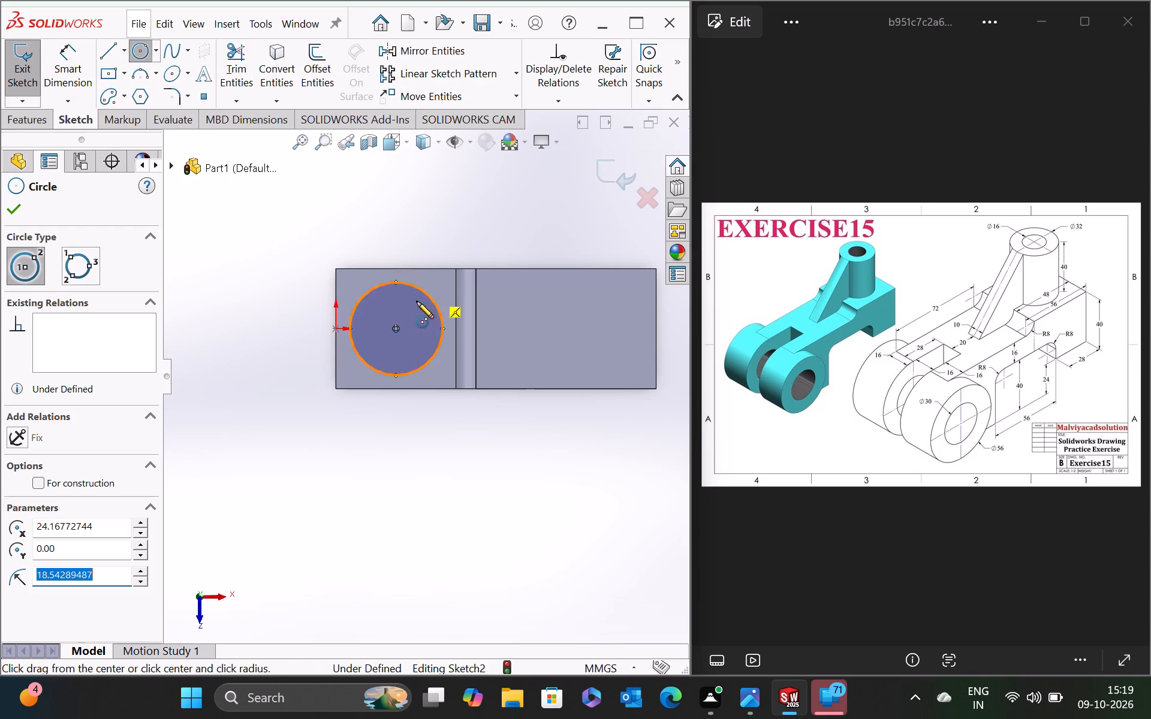
{"action": "left_click", "coordinate": [399, 329]}
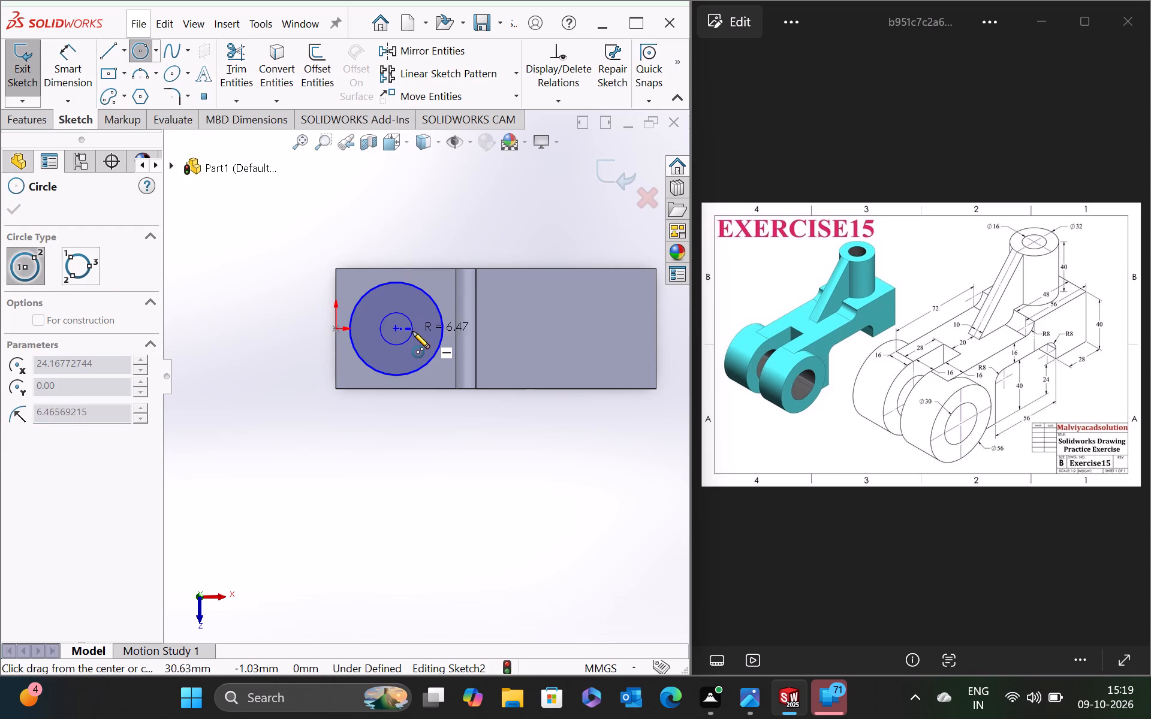
{"action": "left_click", "coordinate": [415, 336]}
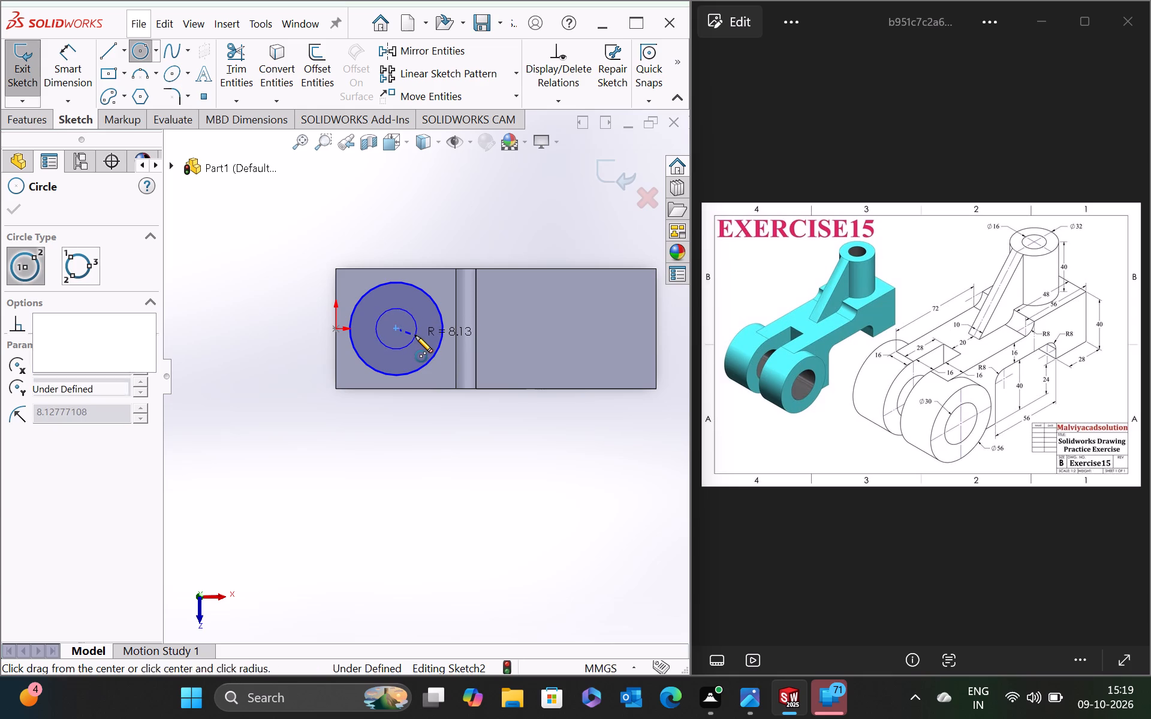
{"action": "key", "text": "Escape"}
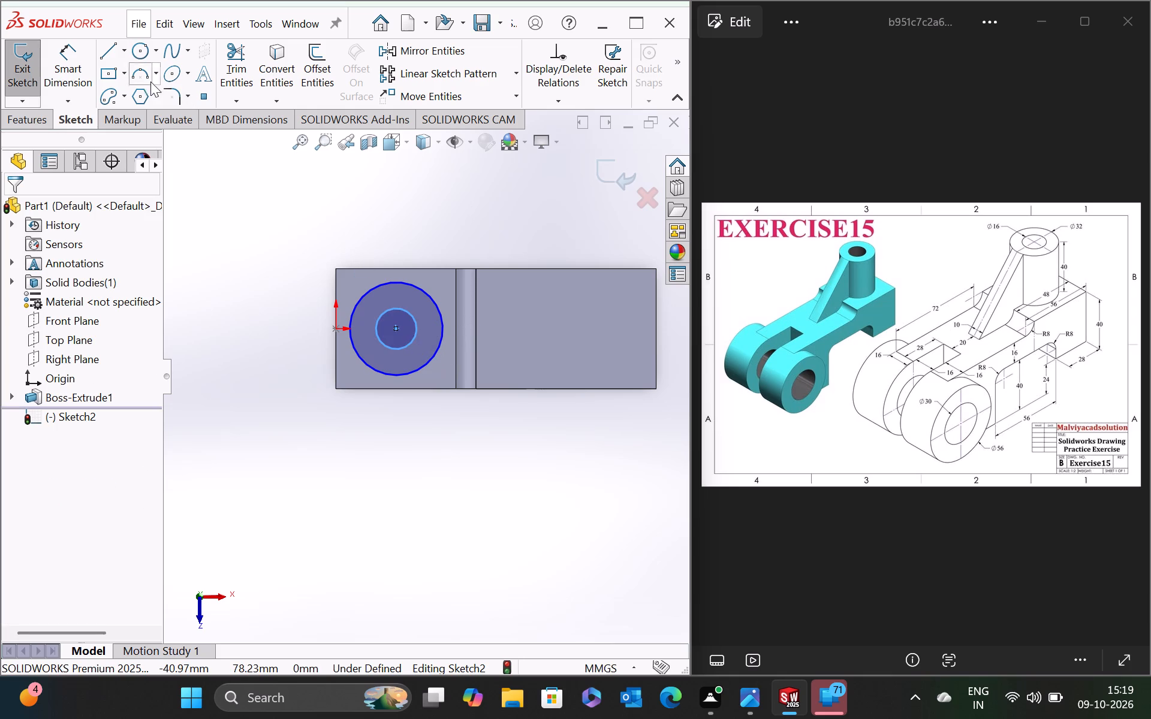
Dimension the inner circle's diameter to 16 mm.
{"action": "left_click", "coordinate": [76, 70]}
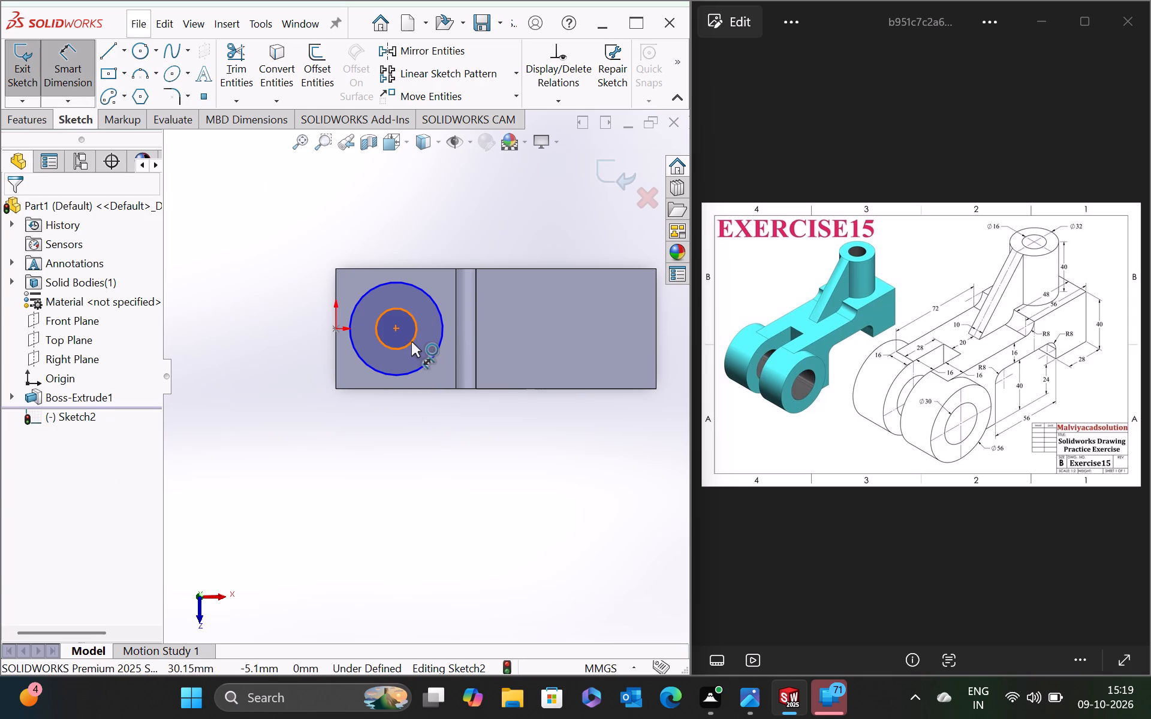
{"action": "left_click", "coordinate": [411, 342]}
{"action": "left_click", "coordinate": [427, 340]}
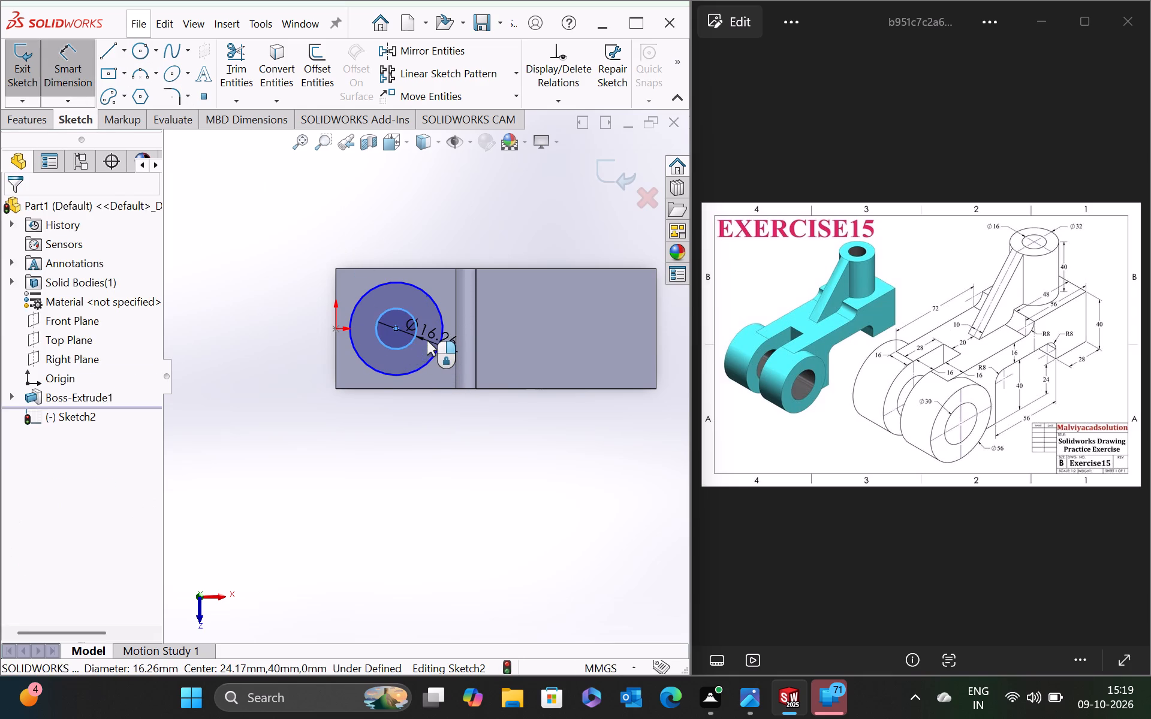
{"action": "key", "text": "1"}
{"action": "key", "text": "6"}
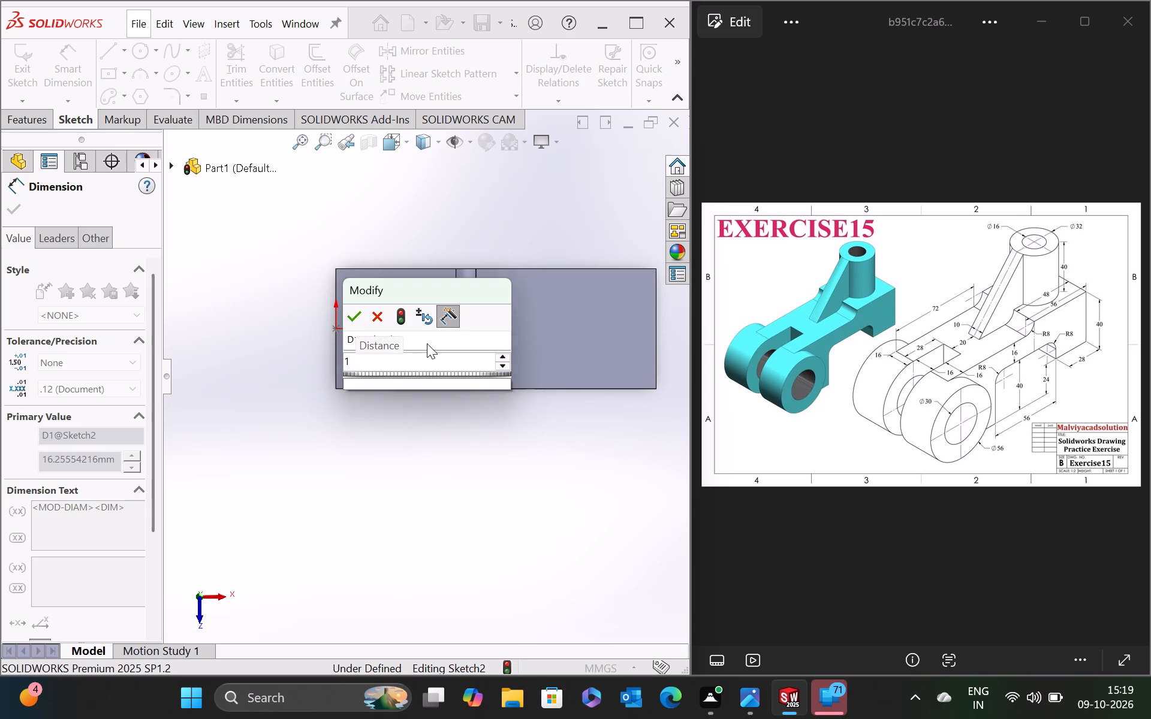
{"action": "key", "text": "Return"}
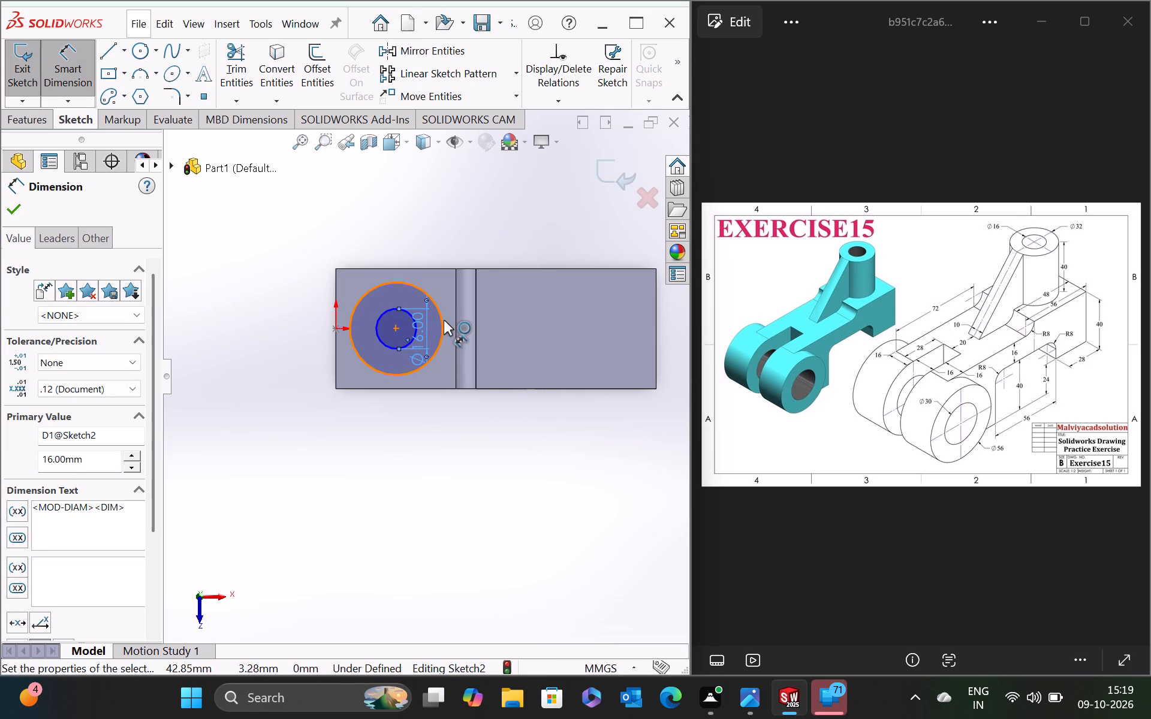
Dimension the outer circle's diameter to 32 mm.
{"action": "left_click", "coordinate": [444, 319]}
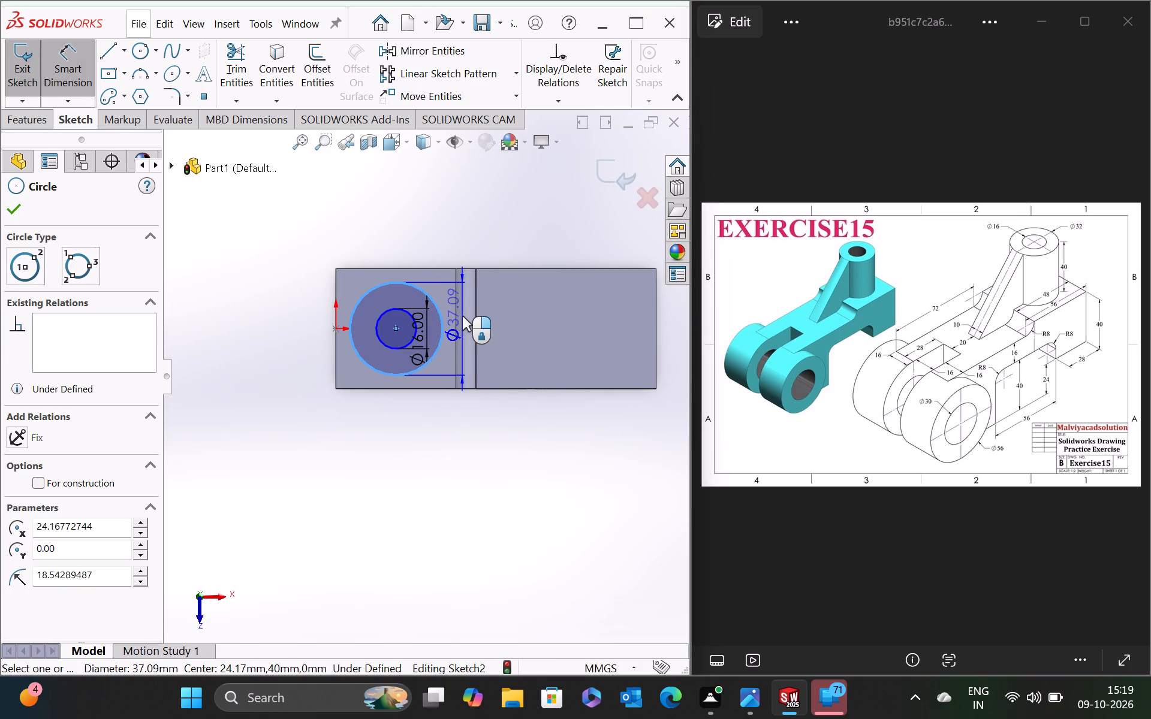
{"action": "left_click", "coordinate": [462, 316]}
{"action": "type", "text": "32"}
{"action": "key", "text": "Return"}
{"action": "scroll", "coordinate": [418, 331], "scroll_direction": "down", "scroll_amount": 3}
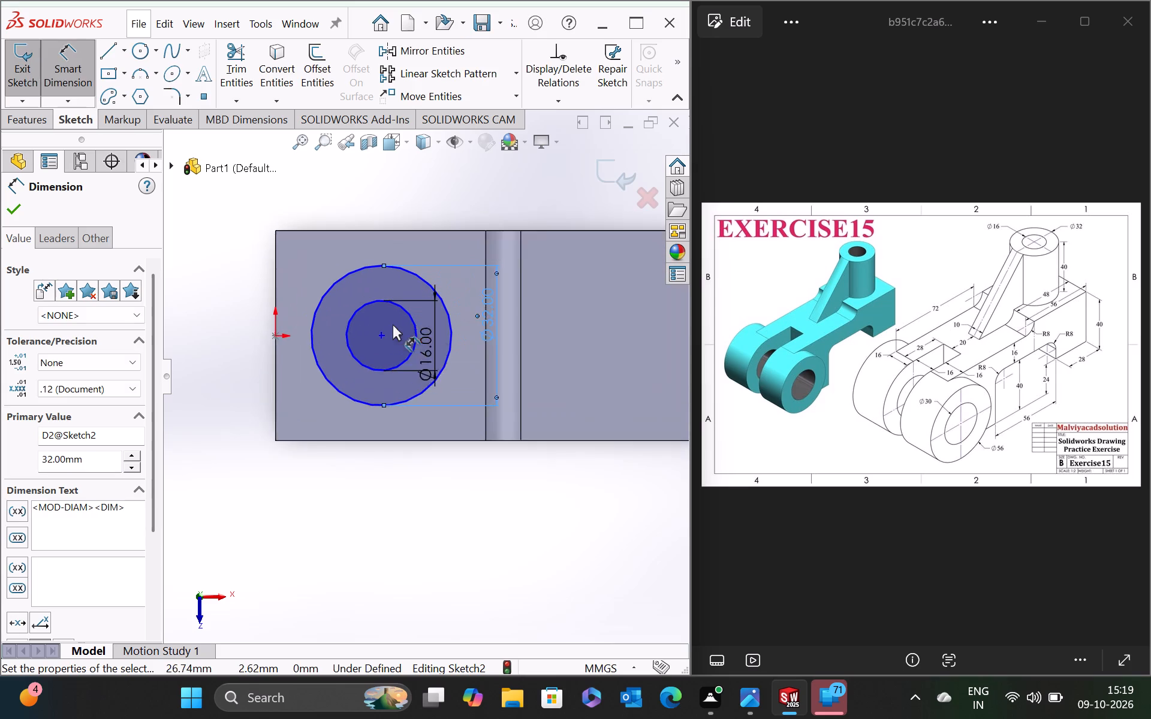
Add a horizontal relation between the origin and the centre of the concentric circles.
{"action": "scroll", "coordinate": [393, 324], "scroll_direction": "down", "scroll_amount": 2}
{"action": "scroll", "coordinate": [390, 324], "scroll_direction": "up", "scroll_amount": 1}
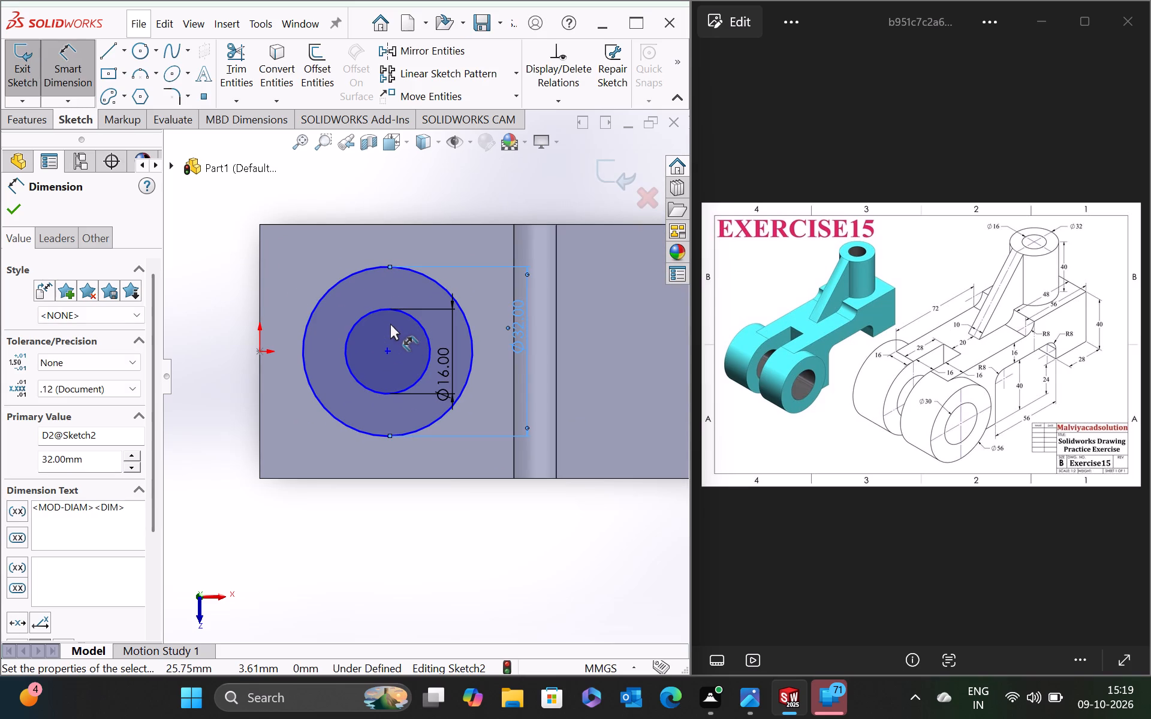
{"action": "key", "text": "Escape"}
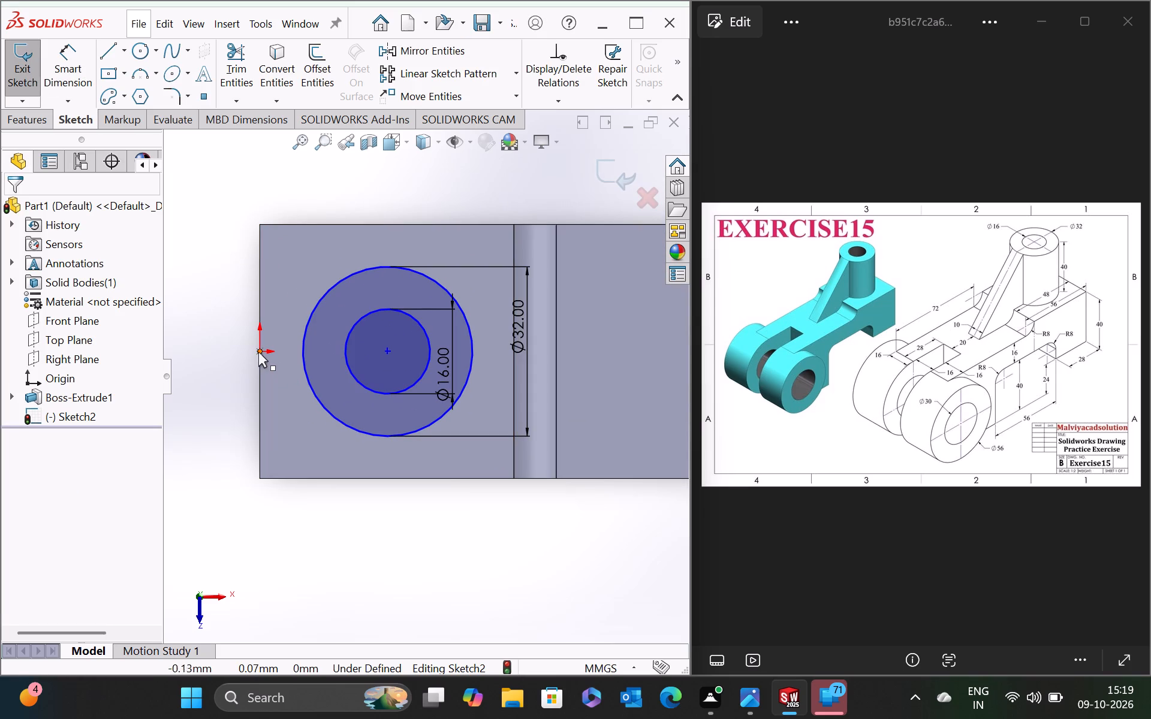
{"action": "left_click", "coordinate": [257, 351], "text": "ctrl"}
{"action": "left_click", "coordinate": [386, 350], "text": "ctrl"}
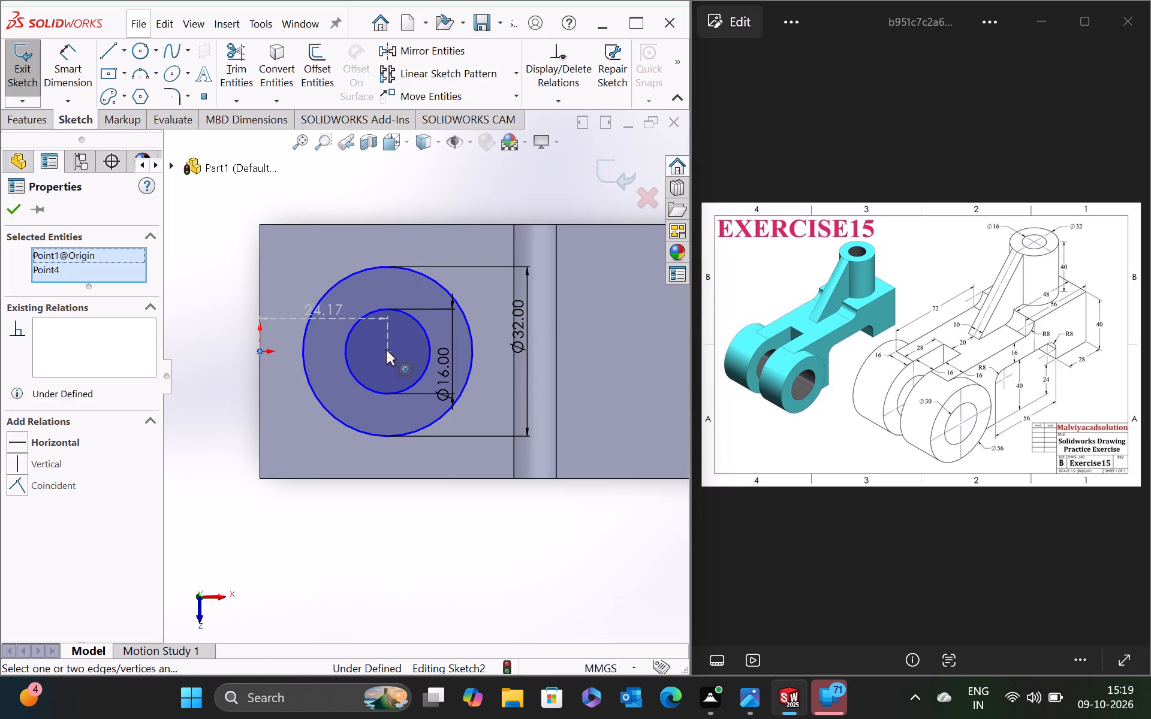
{"action": "left_click", "coordinate": [20, 439]}
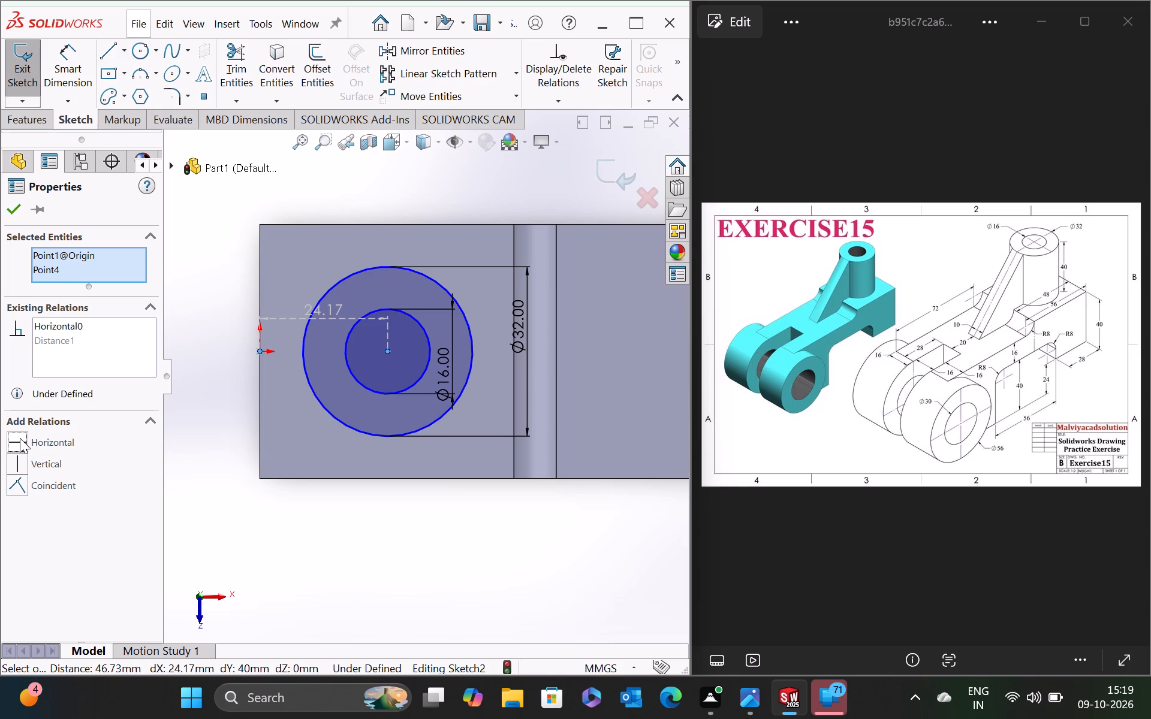
{"action": "left_click", "coordinate": [7, 201]}
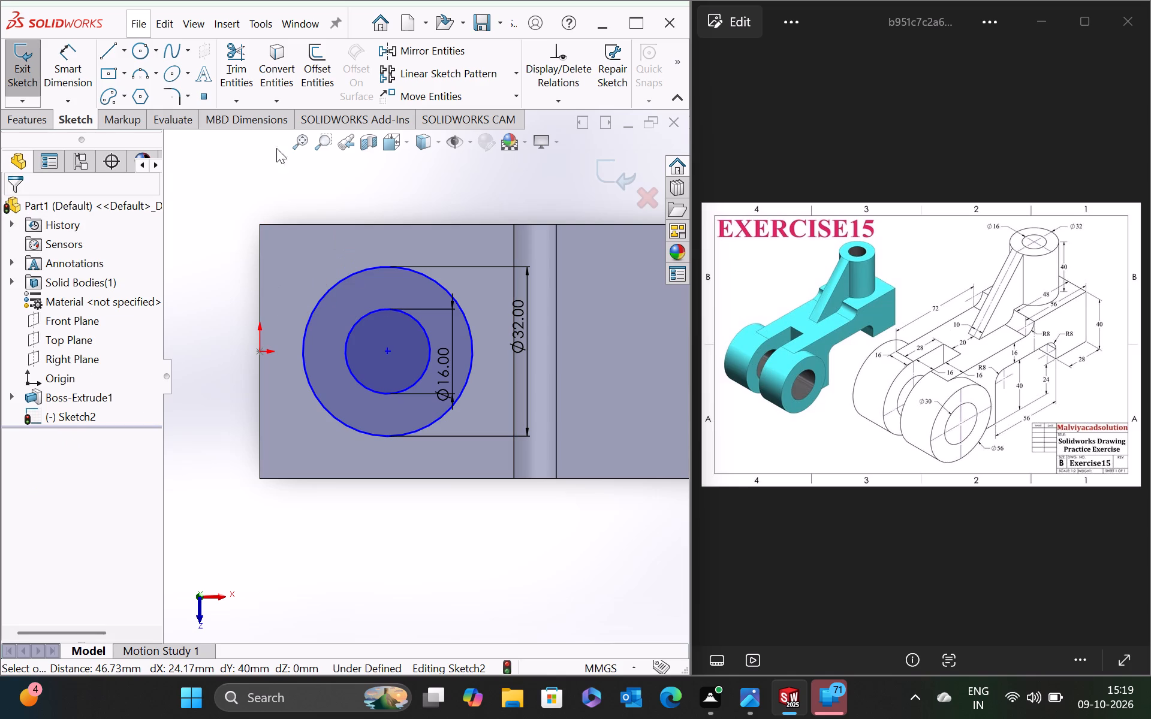
Dimension the horizontal distance from the origin to the circles' centre as 24 mm.
{"action": "left_click", "coordinate": [85, 65]}
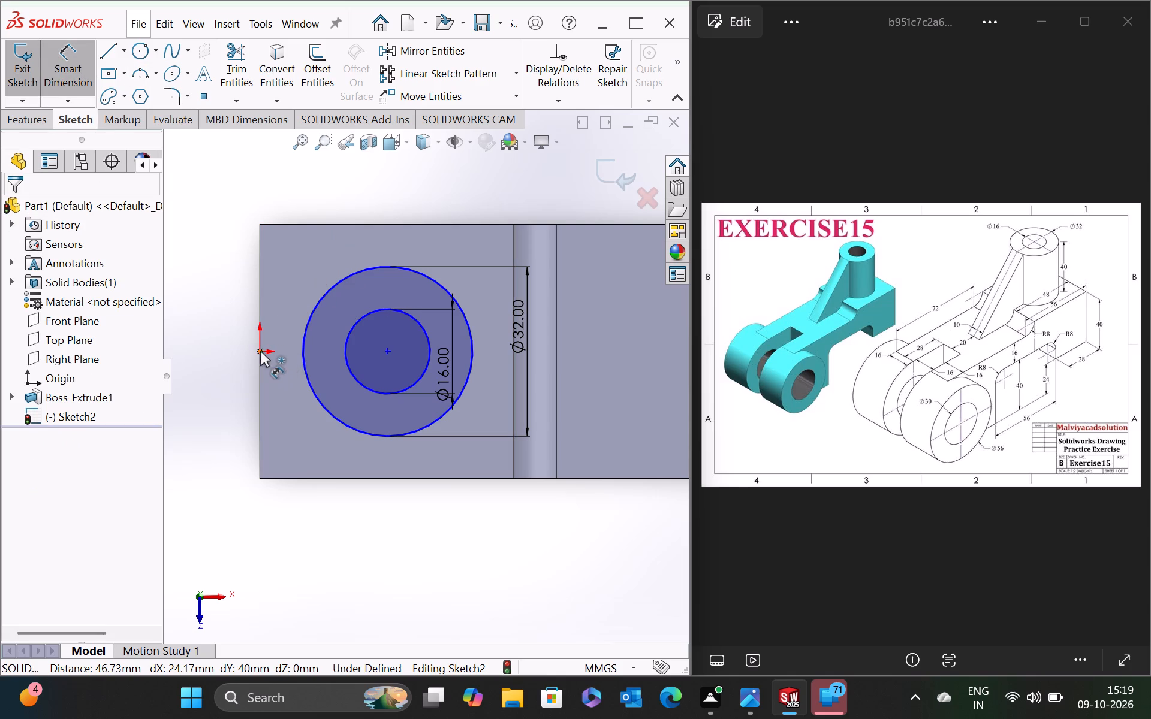
{"action": "left_click", "coordinate": [260, 351]}
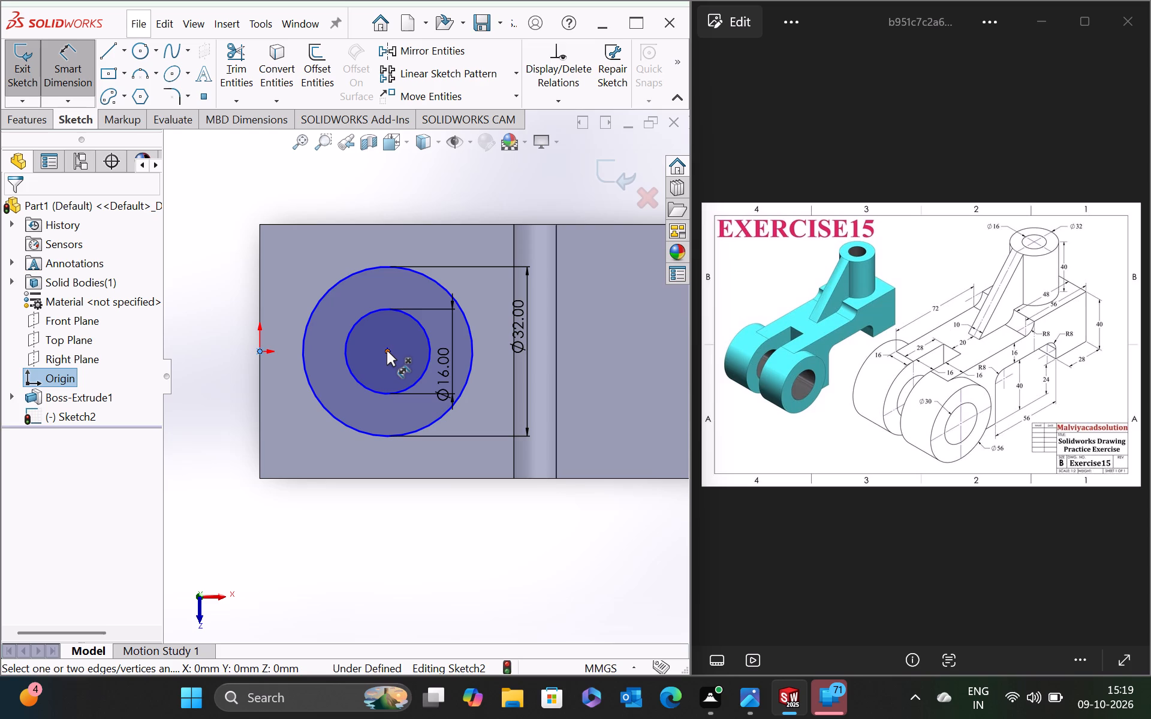
{"action": "left_click", "coordinate": [387, 351]}
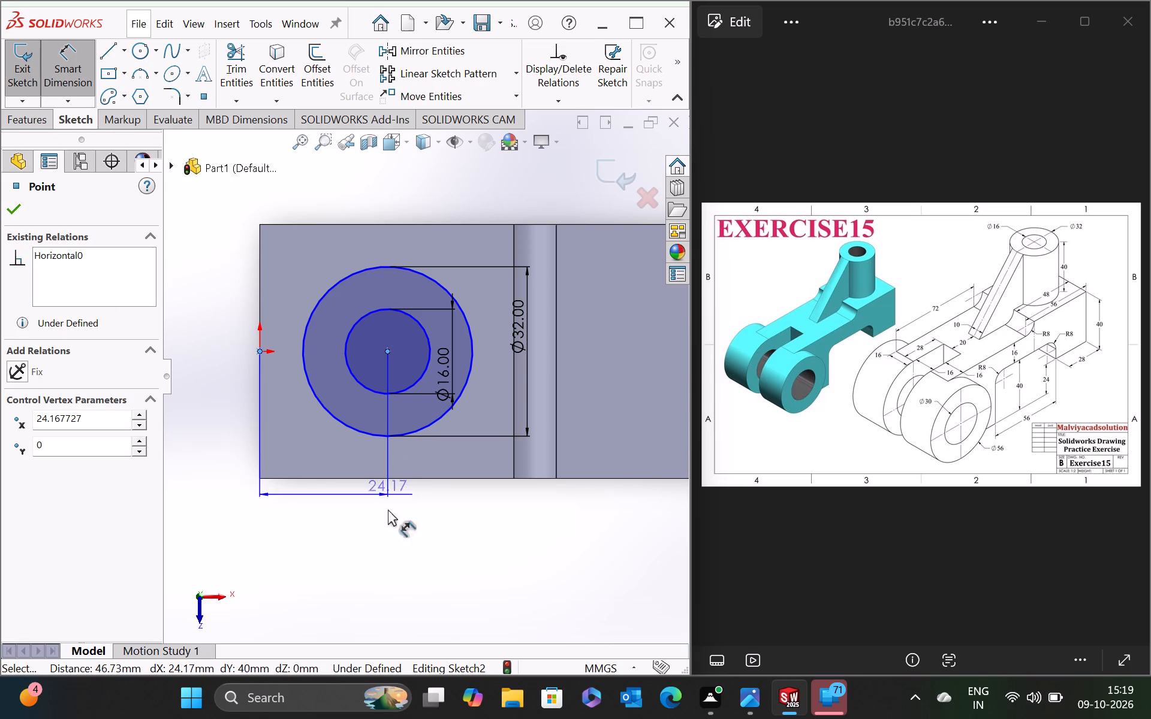
{"action": "left_click", "coordinate": [403, 605]}
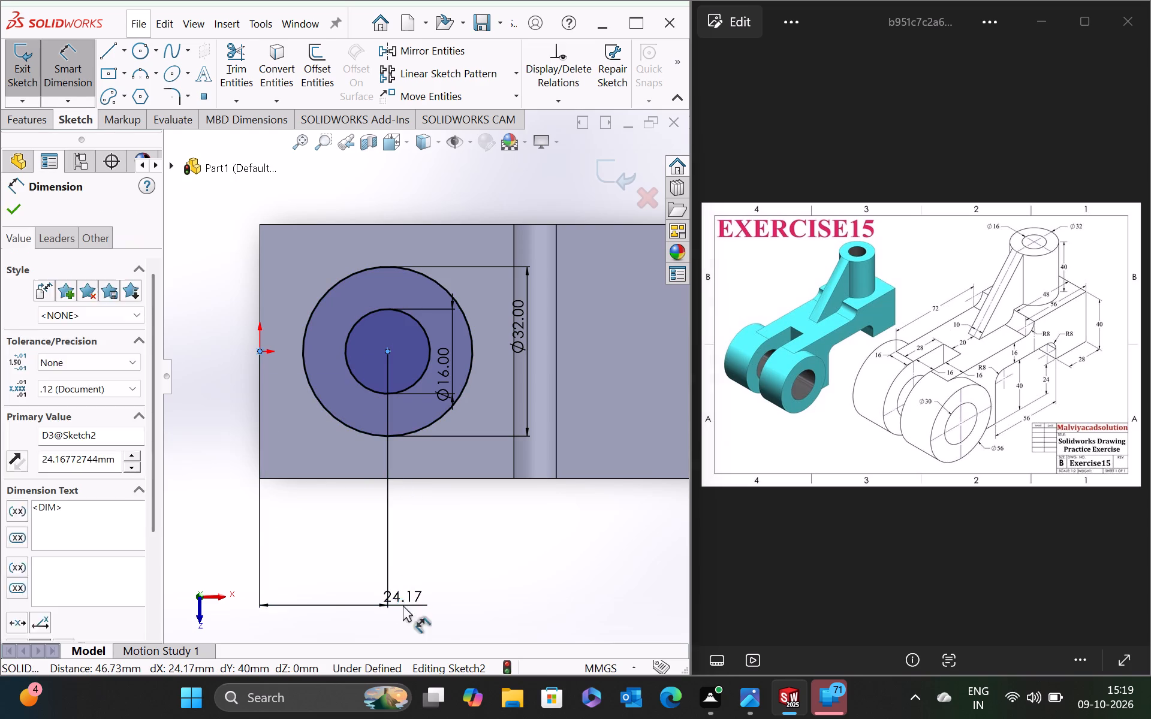
{"action": "type", "text": "23"}
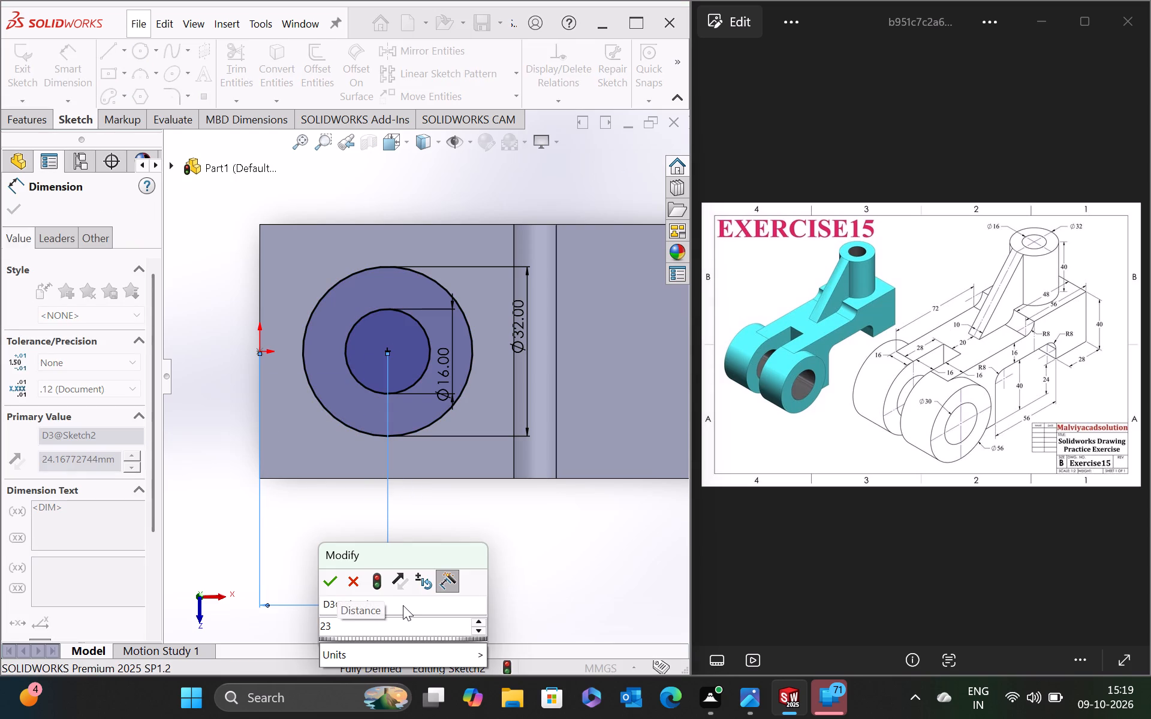
{"action": "key", "text": "BackSpace"}
{"action": "key", "text": "4"}
{"action": "key", "text": "Return"}
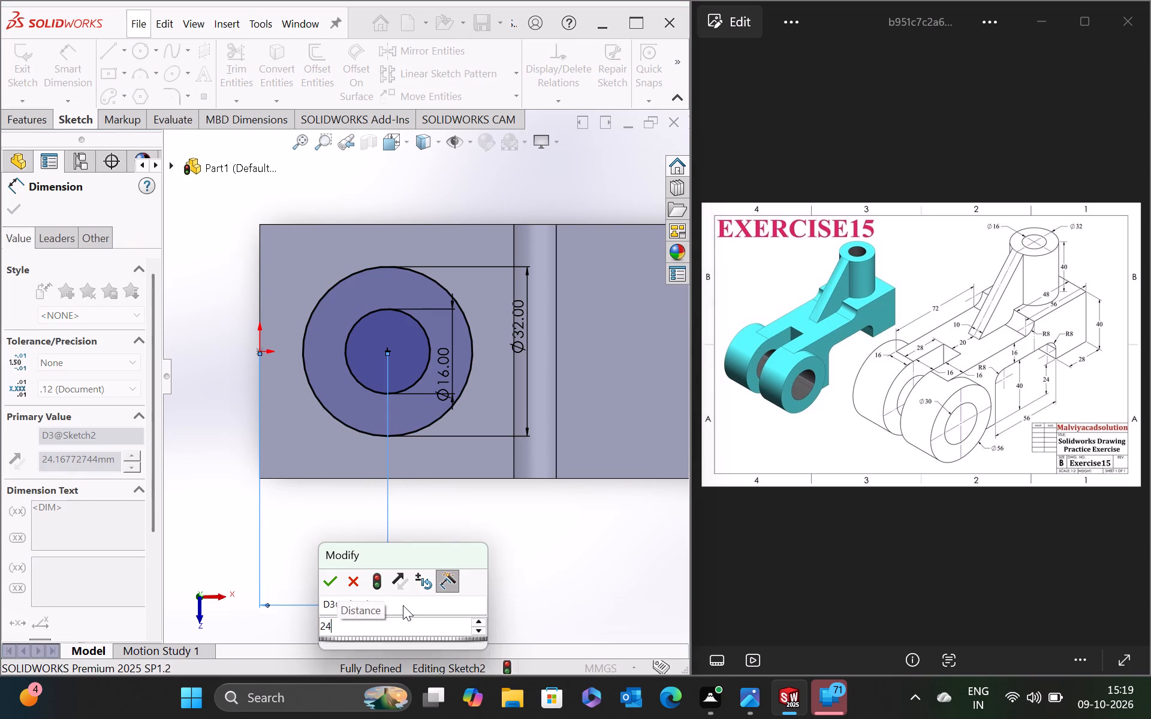
{"action": "left_click", "coordinate": [11, 212]}
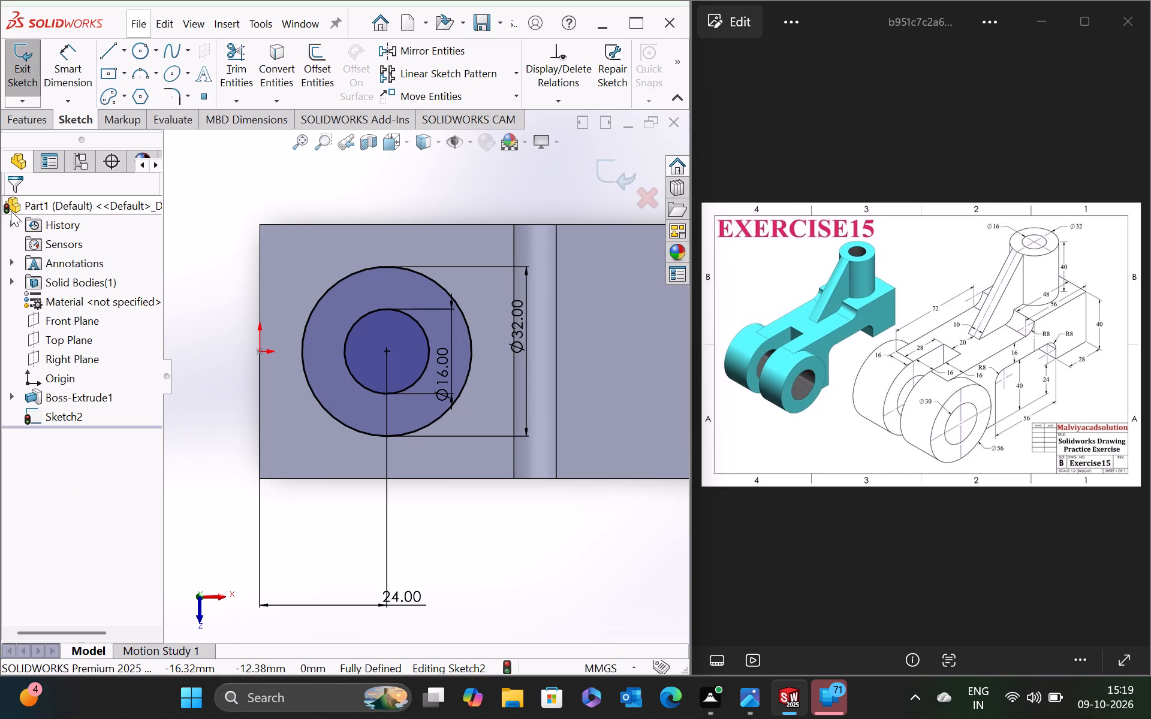
Extrude the Ø32/Ø16 ring sketch as a blind boss 40 mm upward from the raised face, merged with the arm body.
{"action": "left_click", "coordinate": [38, 120]}
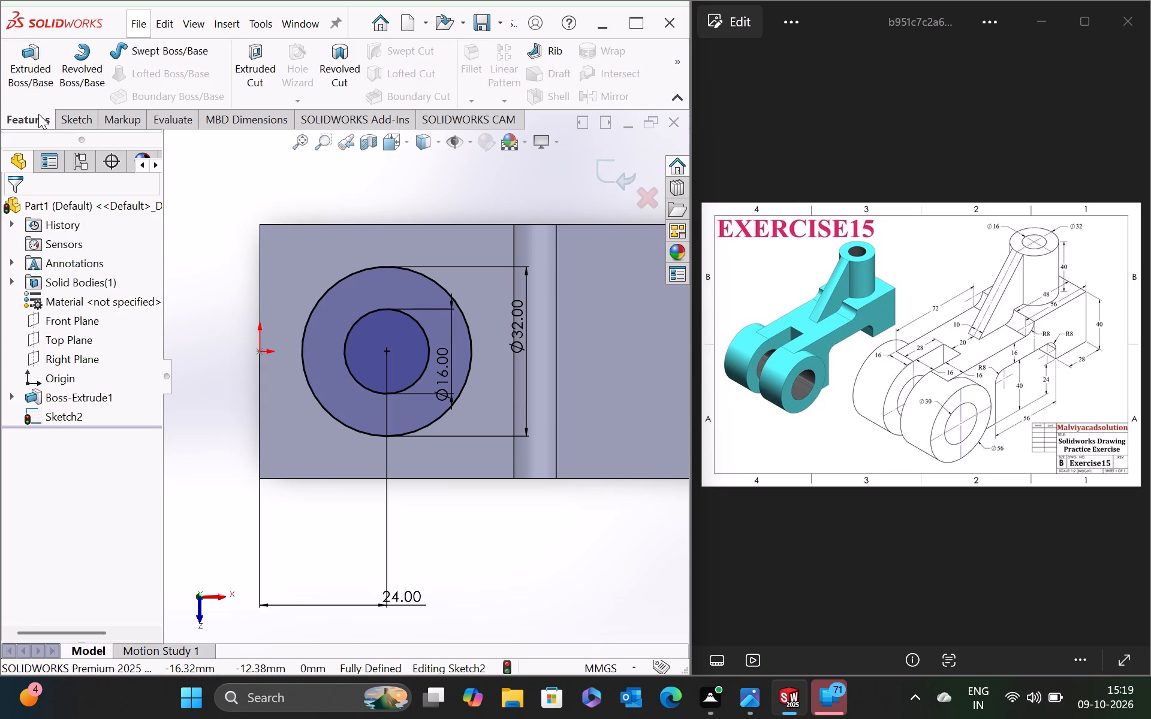
{"action": "left_click", "coordinate": [38, 74]}
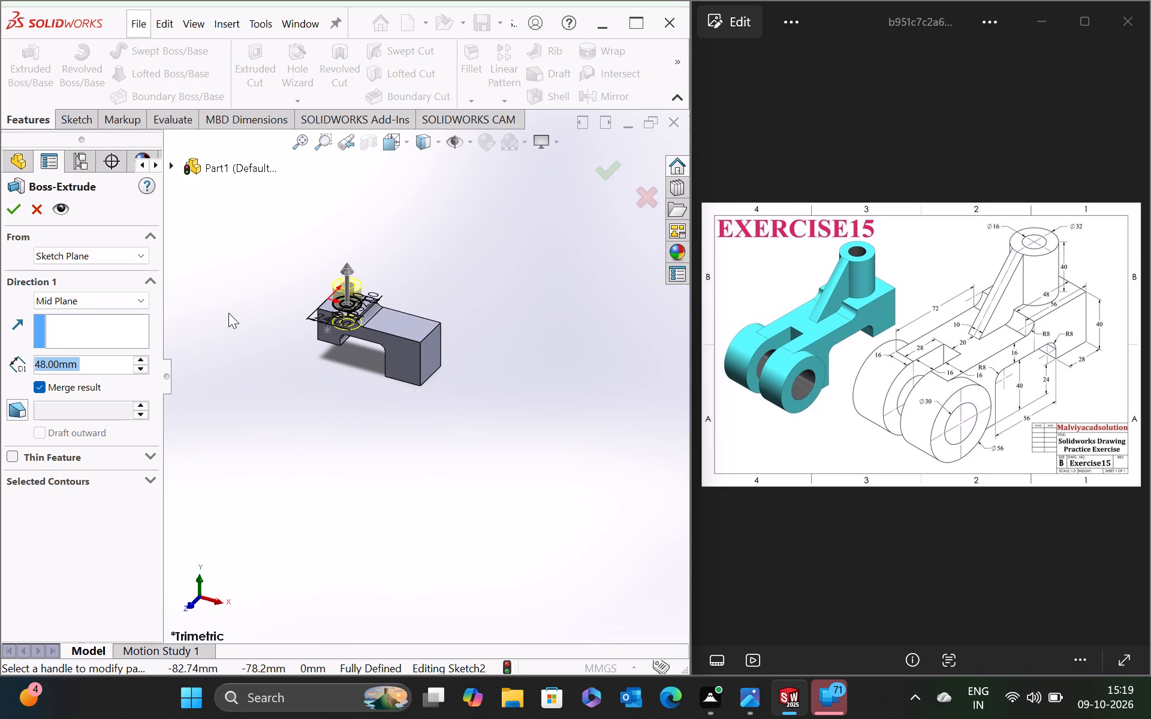
{"action": "left_click", "coordinate": [140, 292]}
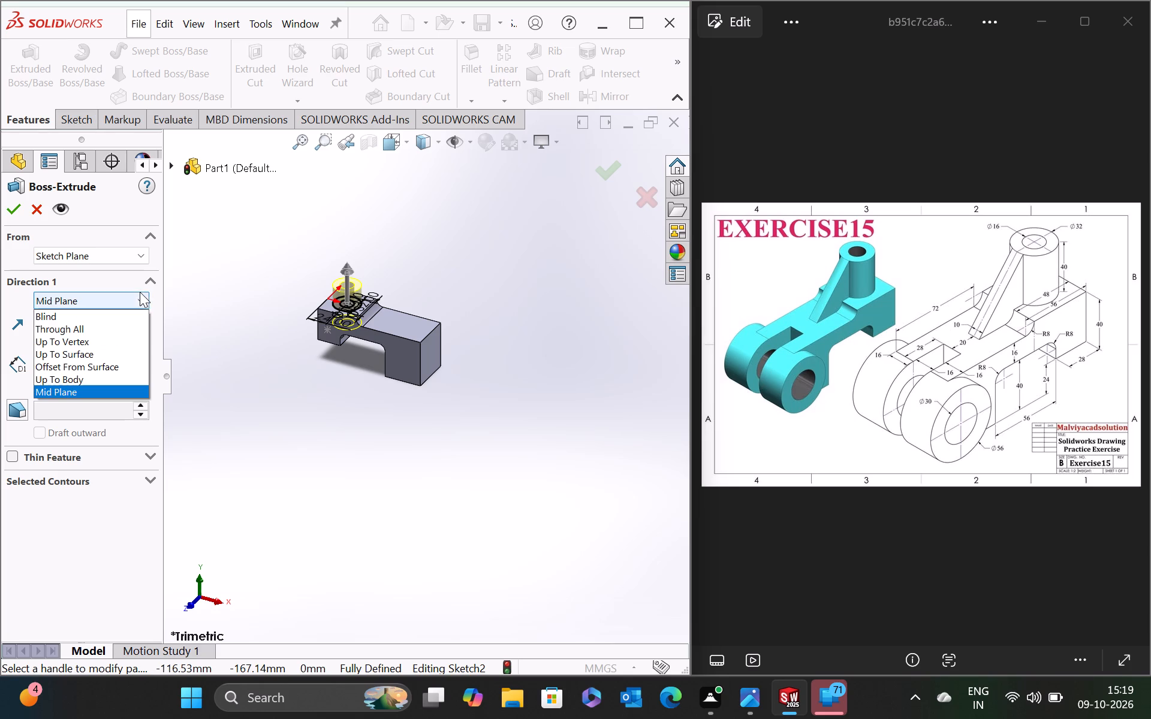
{"action": "left_click", "coordinate": [125, 319]}
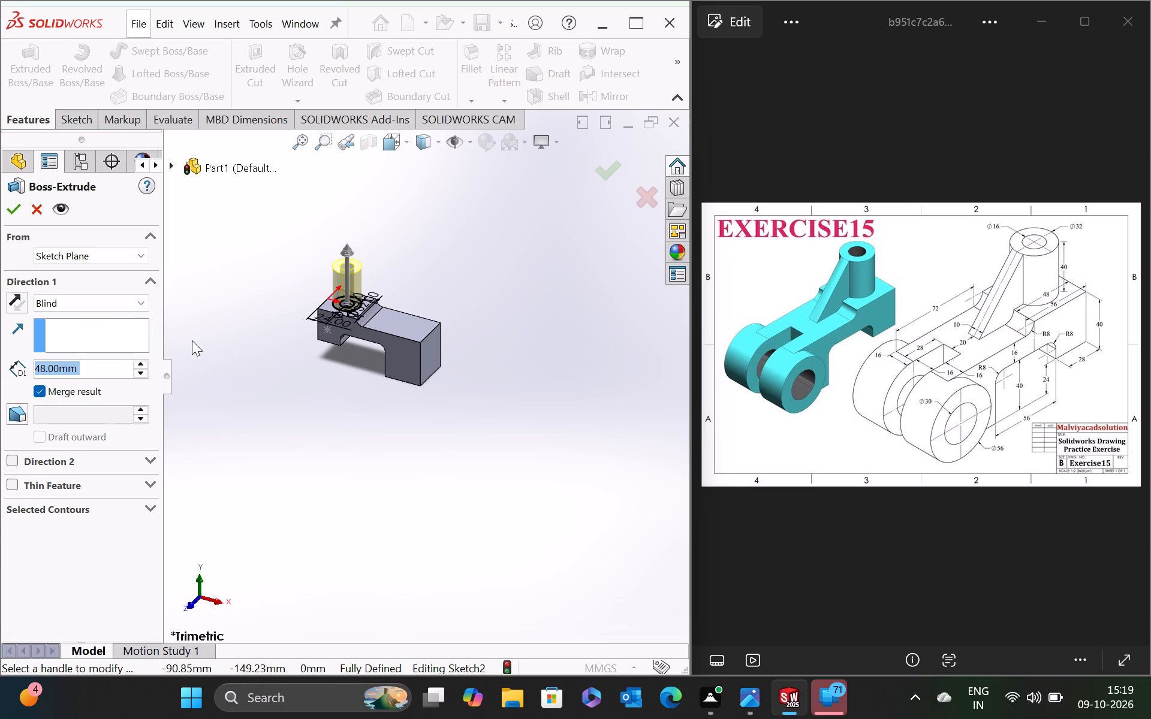
{"action": "type", "text": "40"}
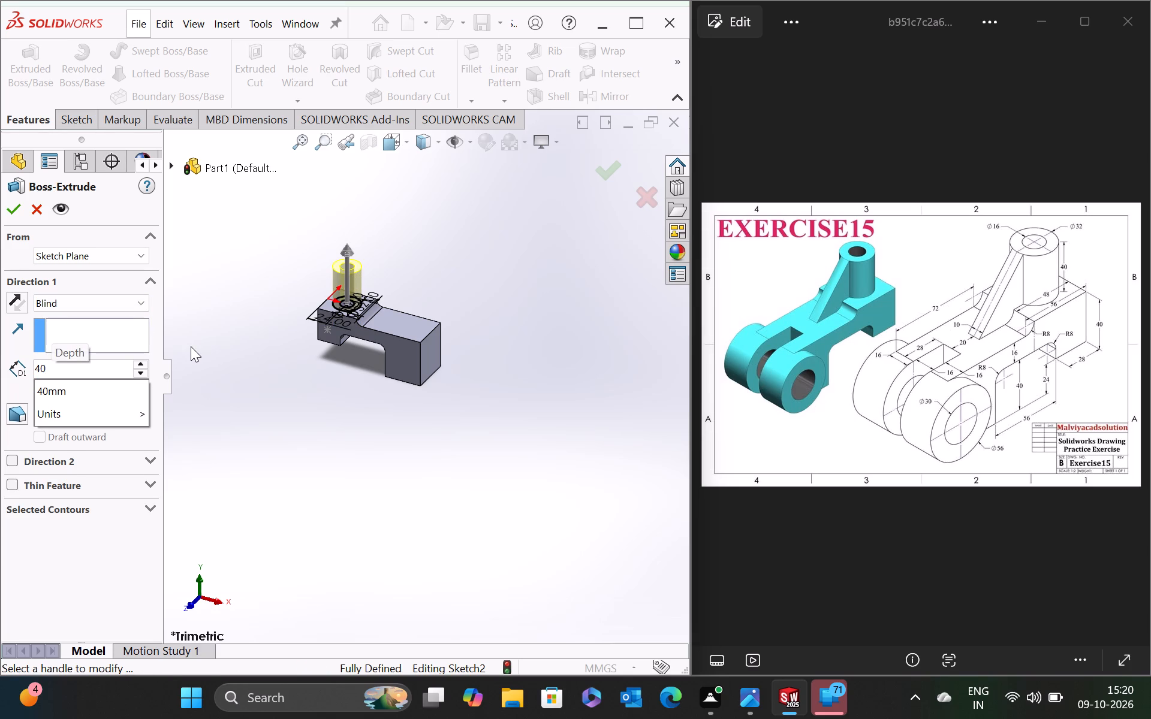
{"action": "key", "text": "Return"}
{"action": "left_click", "coordinate": [8, 213]}
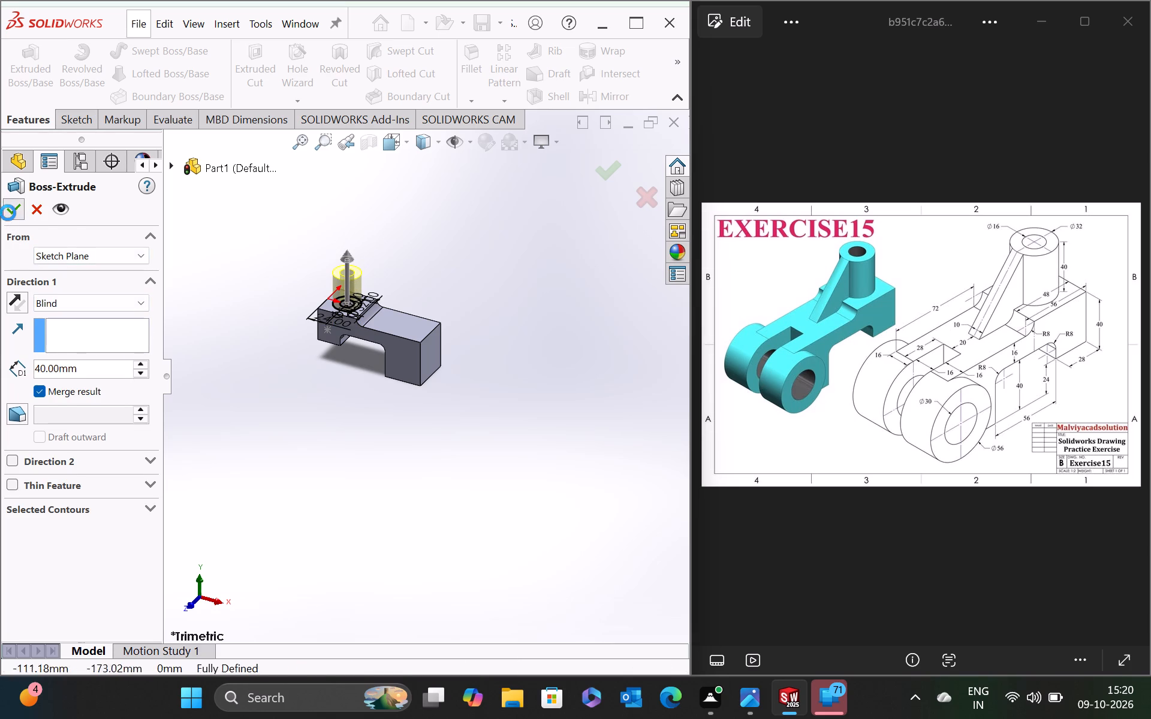
Open a new sketch on the Front Plane.
{"action": "scroll", "coordinate": [363, 356], "scroll_direction": "up", "scroll_amount": 3}
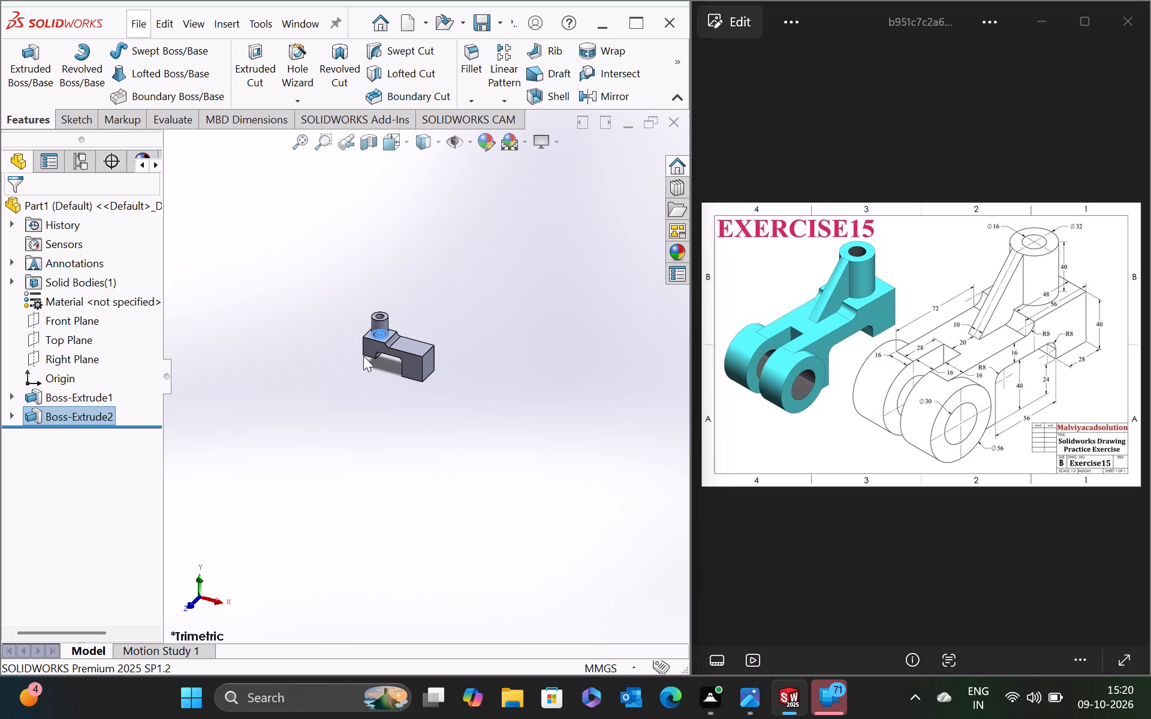
{"action": "scroll", "coordinate": [363, 355], "scroll_direction": "down", "scroll_amount": 4}
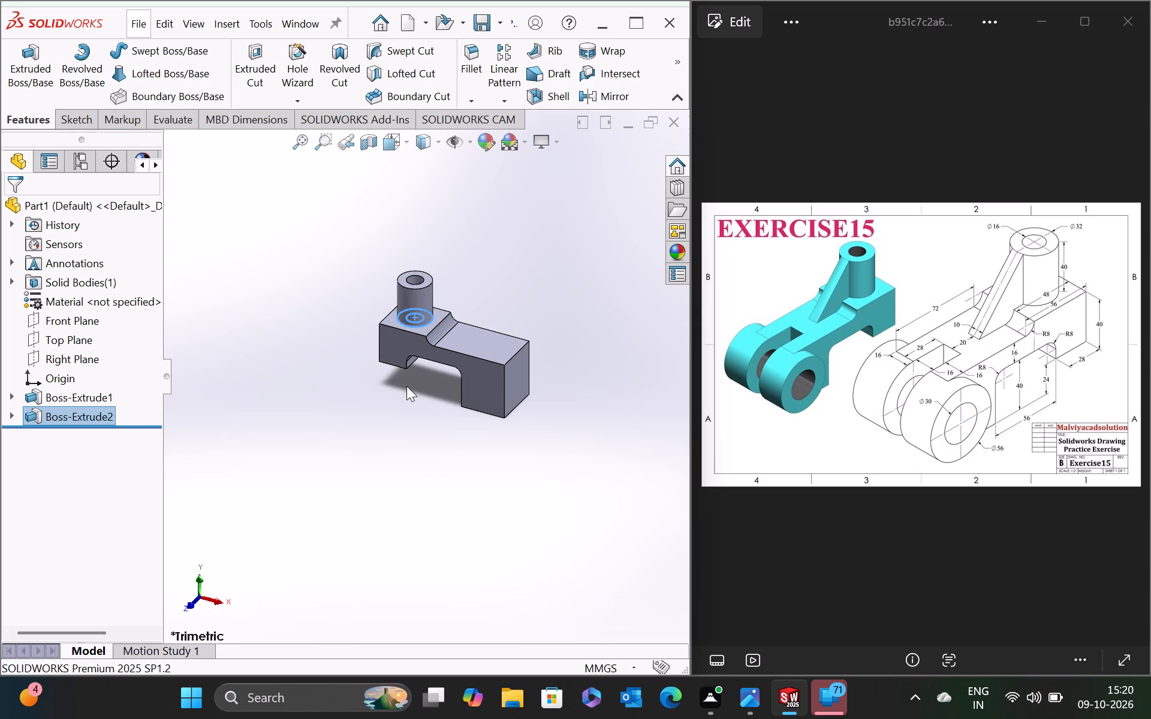
{"action": "middle_click_drag", "start_coordinate": [416, 399], "coordinate": [428, 383]}
{"action": "scroll", "coordinate": [425, 383], "scroll_direction": "up", "scroll_amount": 1}
{"action": "scroll", "coordinate": [429, 328], "scroll_direction": "down", "scroll_amount": 5}
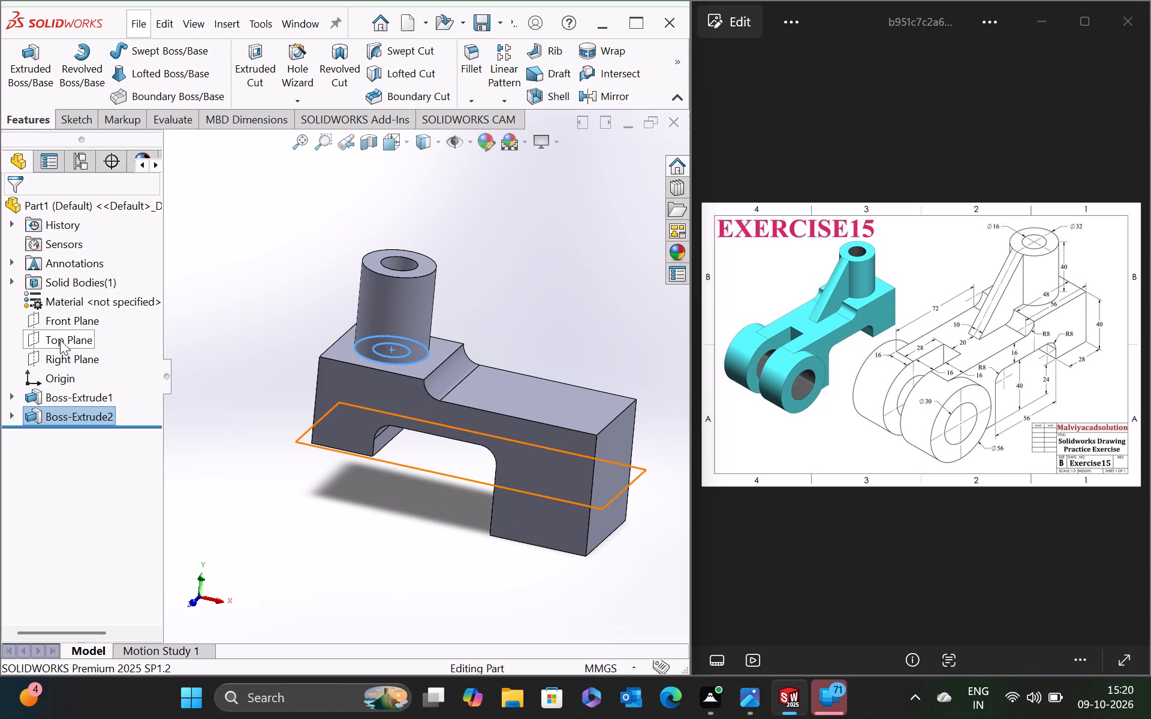
{"action": "right_click", "coordinate": [61, 321]}
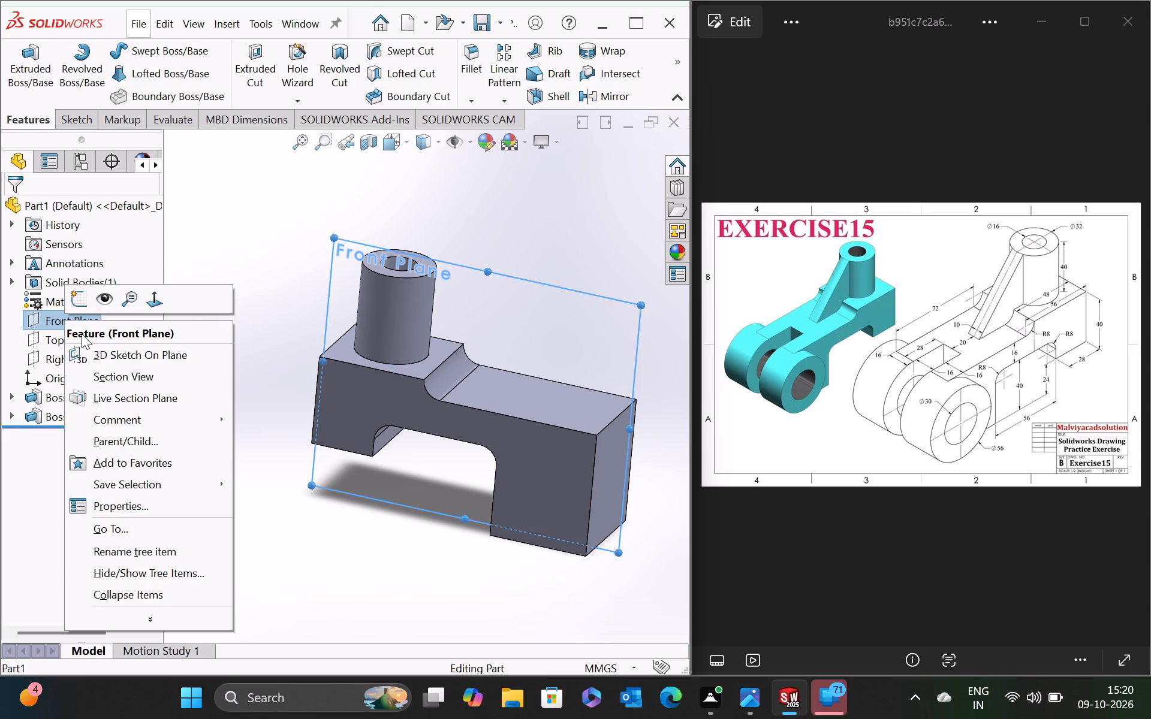
{"action": "left_click", "coordinate": [78, 296]}
Sketch two concentric circles, radii about 11.4 mm and 20.2 mm, centred on the arm's far vertical end edge about 10.5 mm above the origin.
{"action": "scroll", "coordinate": [456, 481], "scroll_direction": "up", "scroll_amount": 1}
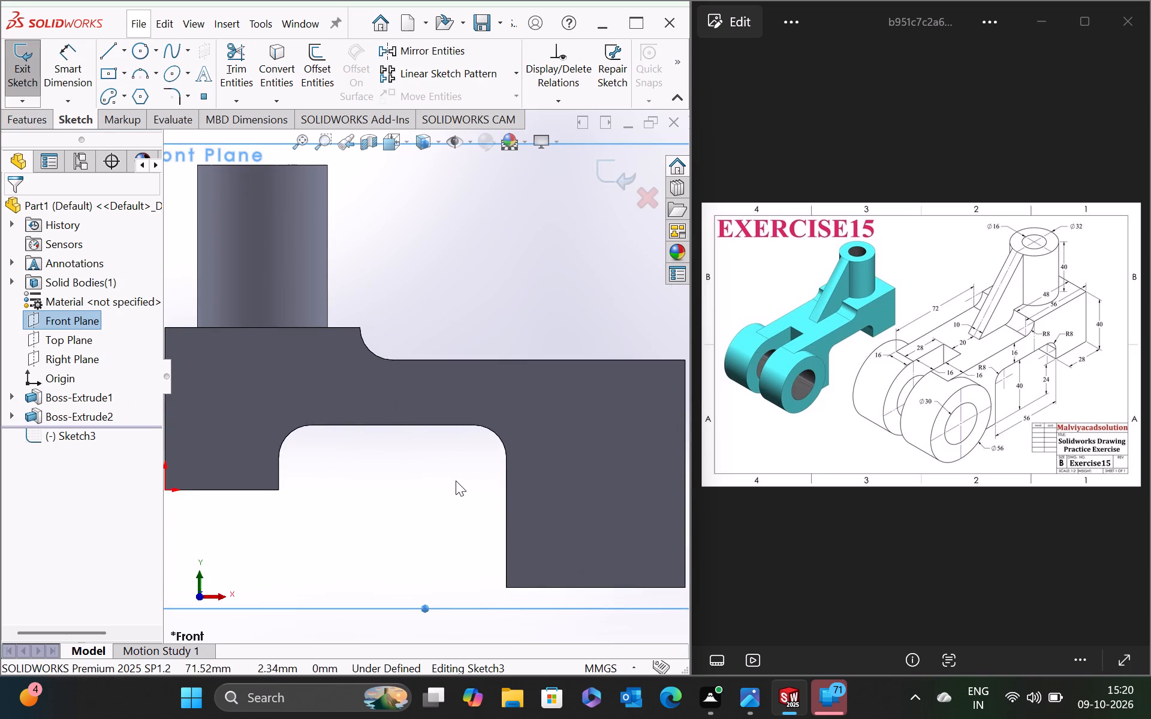
{"action": "scroll", "coordinate": [456, 481], "scroll_direction": "up", "scroll_amount": 4}
{"action": "scroll", "coordinate": [490, 400], "scroll_direction": "down", "scroll_amount": 3}
{"action": "scroll", "coordinate": [523, 398], "scroll_direction": "up", "scroll_amount": 2}
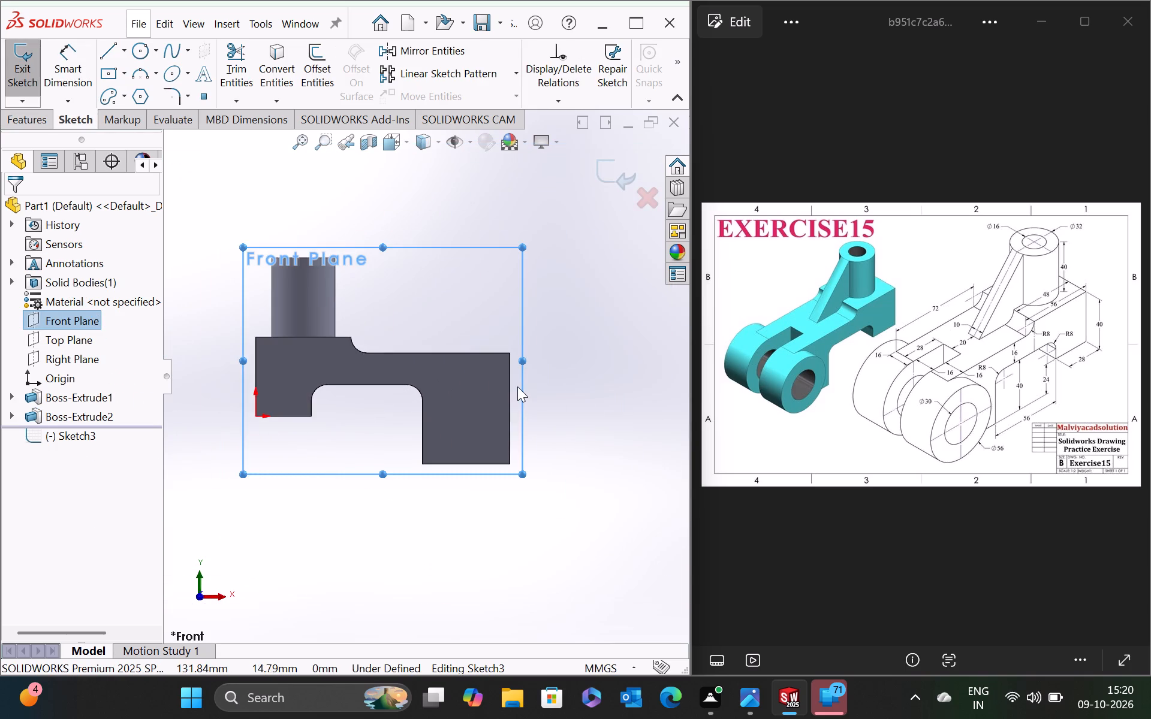
{"action": "scroll", "coordinate": [517, 386], "scroll_direction": "down", "scroll_amount": 2}
{"action": "scroll", "coordinate": [463, 412], "scroll_direction": "up", "scroll_amount": 2}
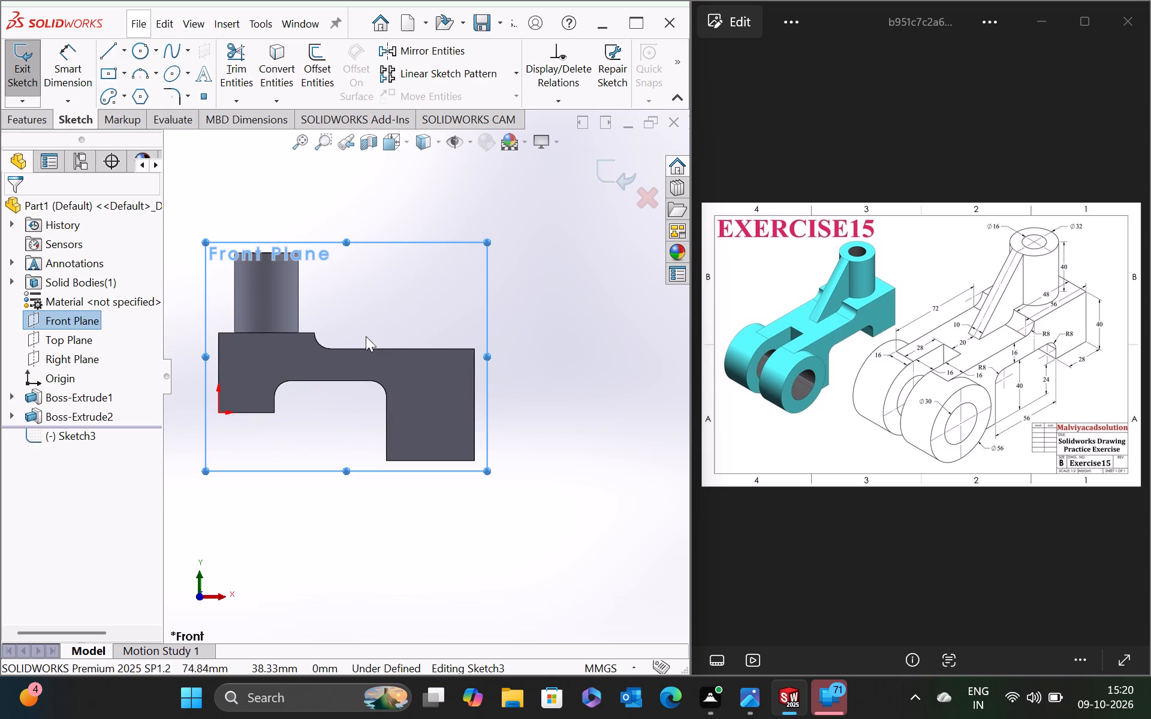
{"action": "left_click", "coordinate": [426, 209]}
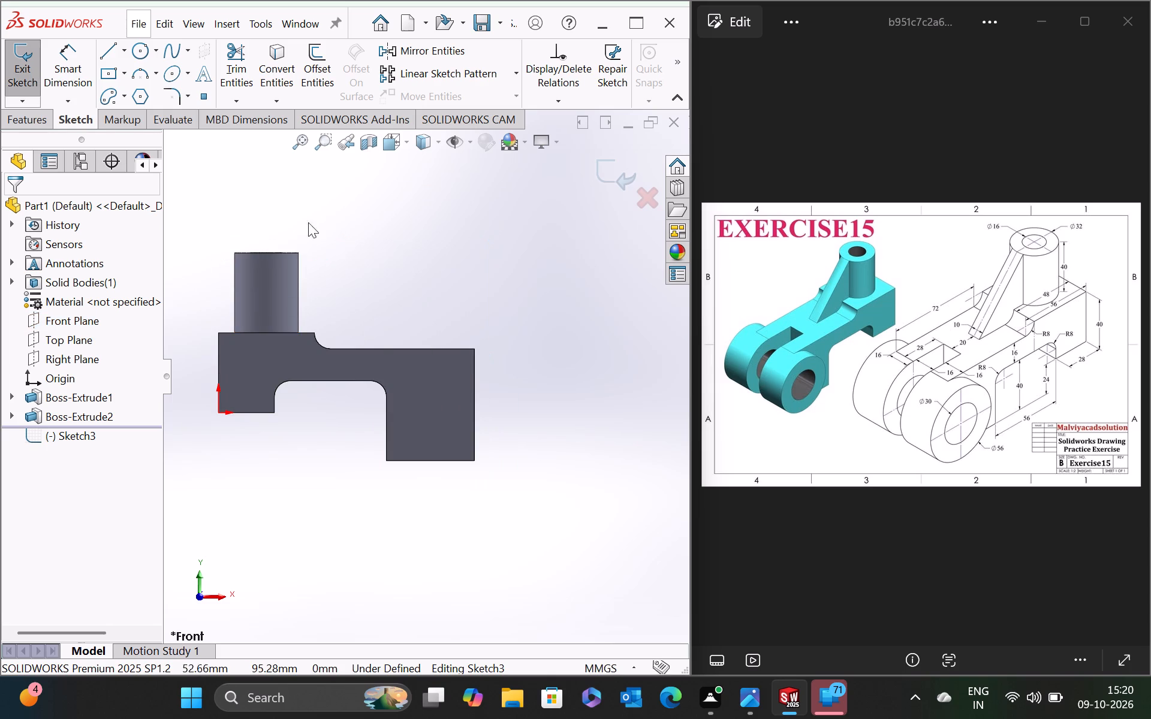
{"action": "left_click", "coordinate": [109, 51]}
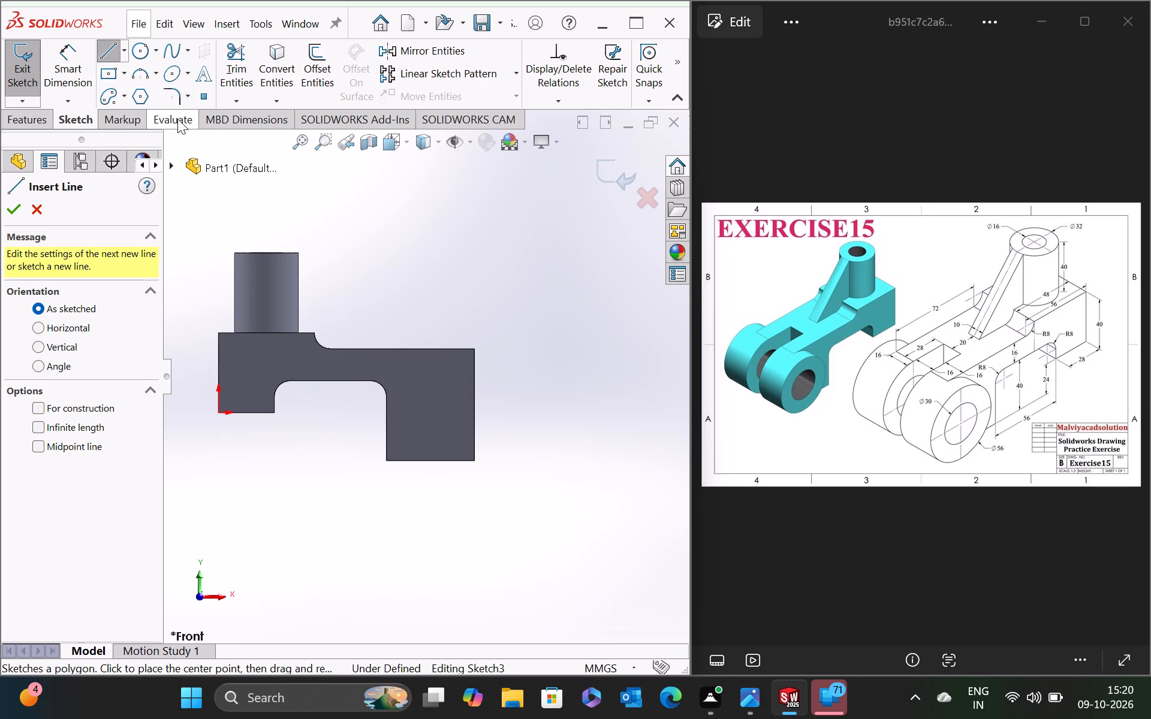
{"action": "left_click", "coordinate": [108, 44]}
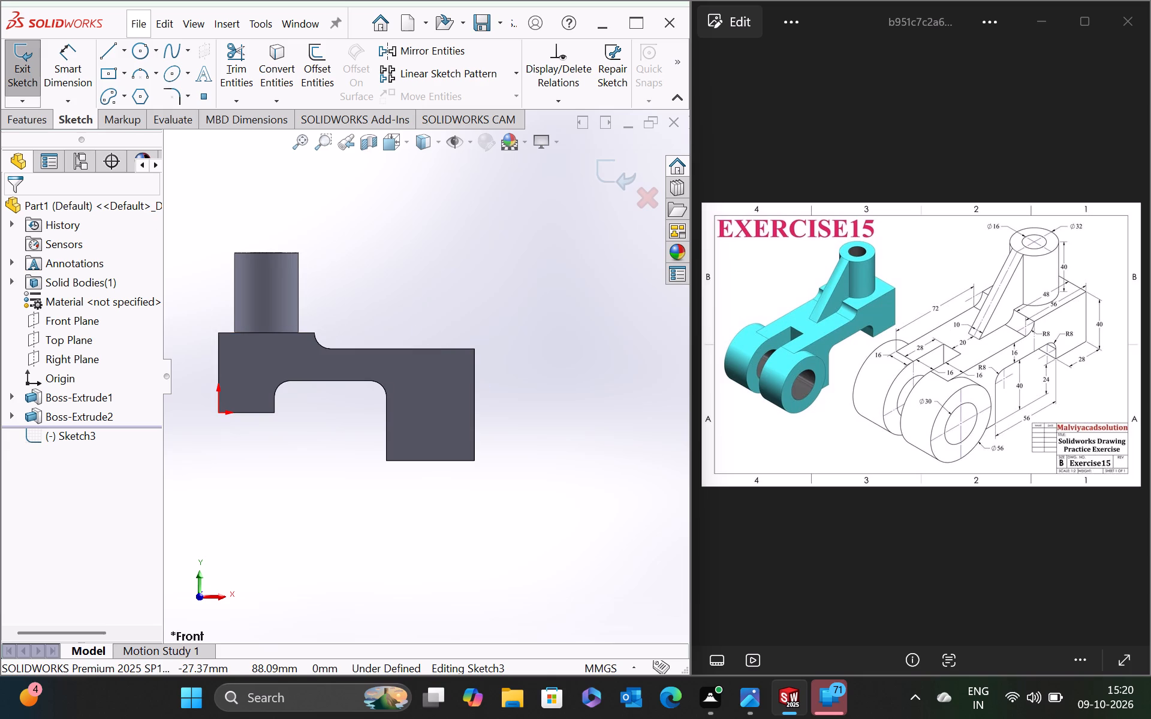
{"action": "left_click", "coordinate": [137, 54]}
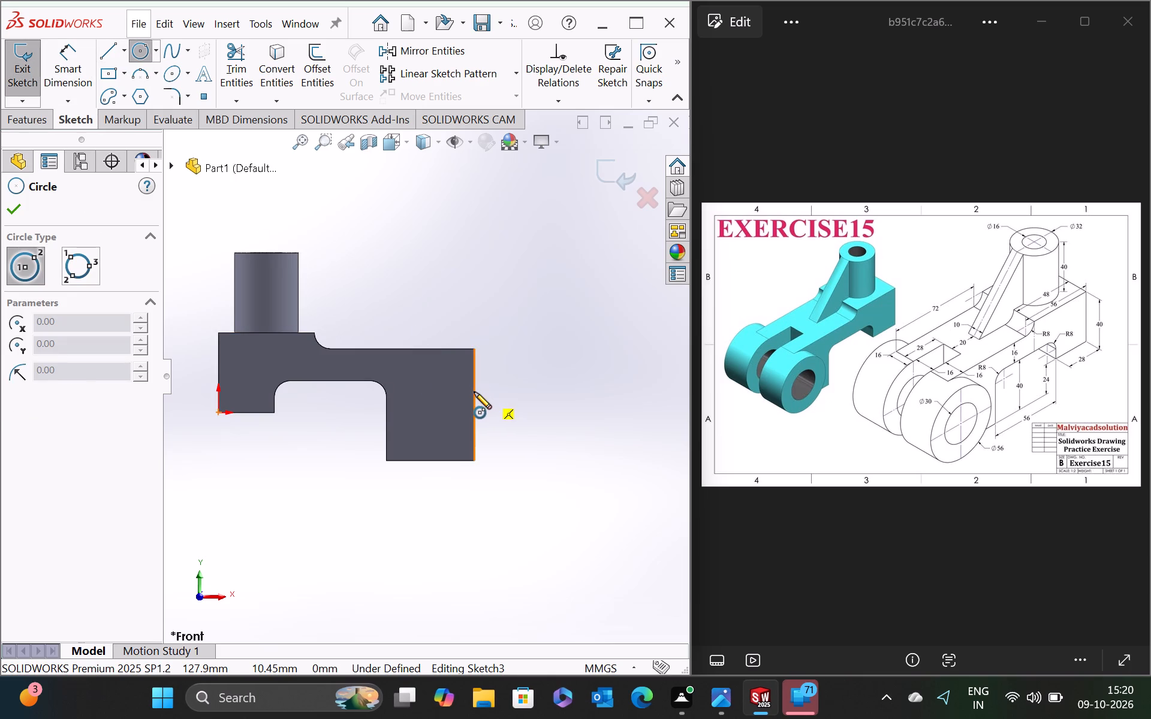
{"action": "left_click", "coordinate": [474, 392]}
{"action": "left_click", "coordinate": [496, 400]}
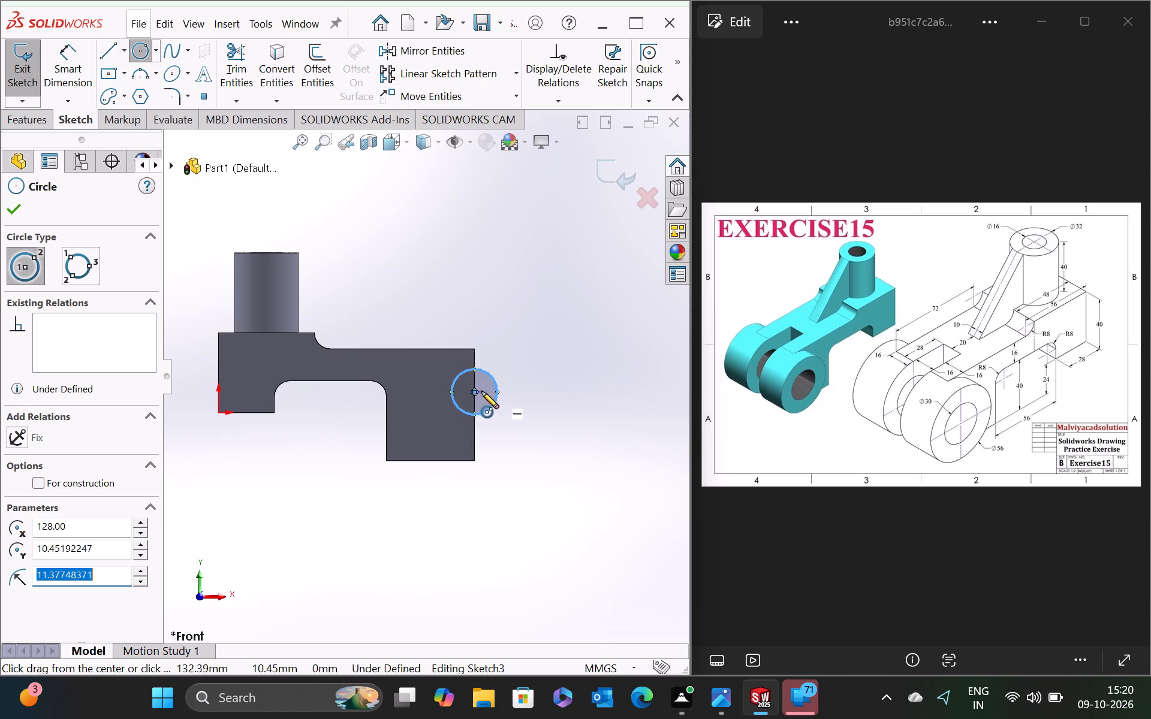
{"action": "left_click", "coordinate": [475, 391]}
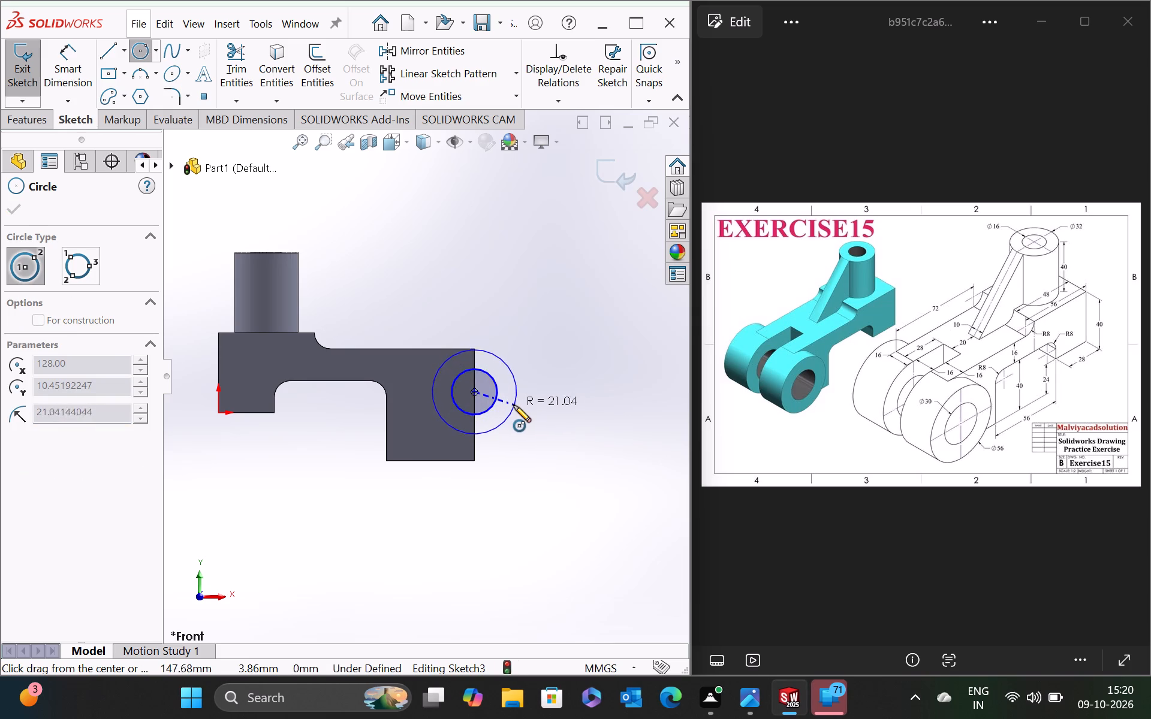
{"action": "left_click", "coordinate": [513, 405]}
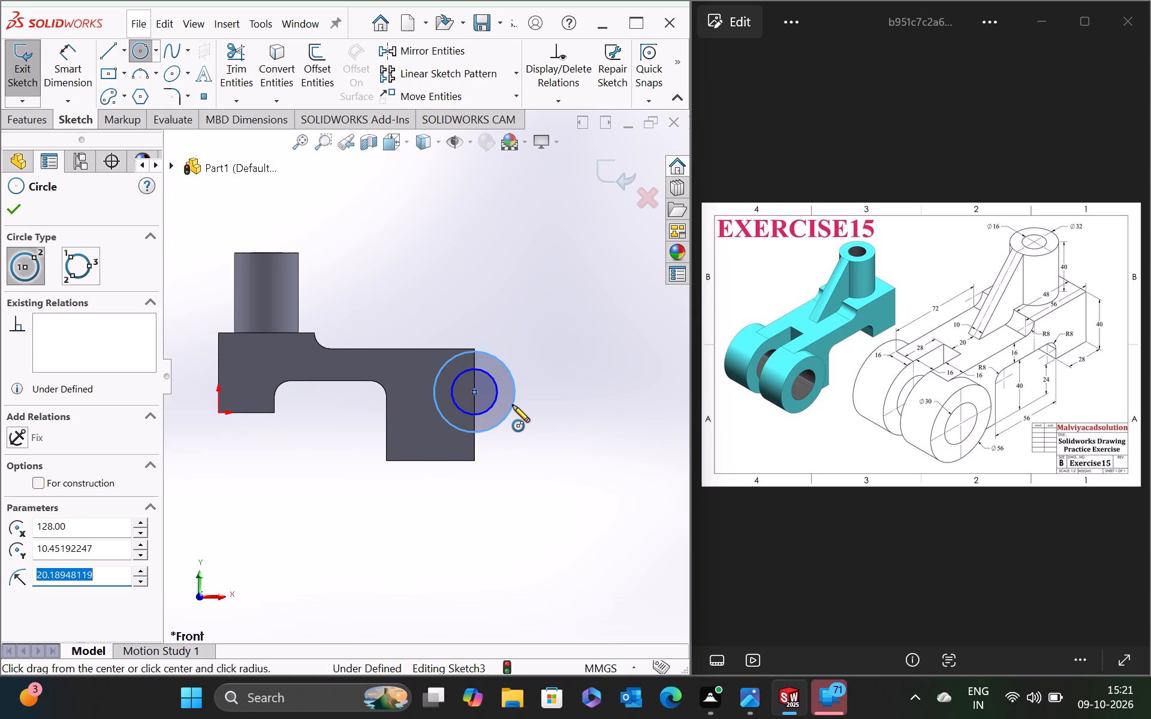
{"action": "key", "text": "Escape"}
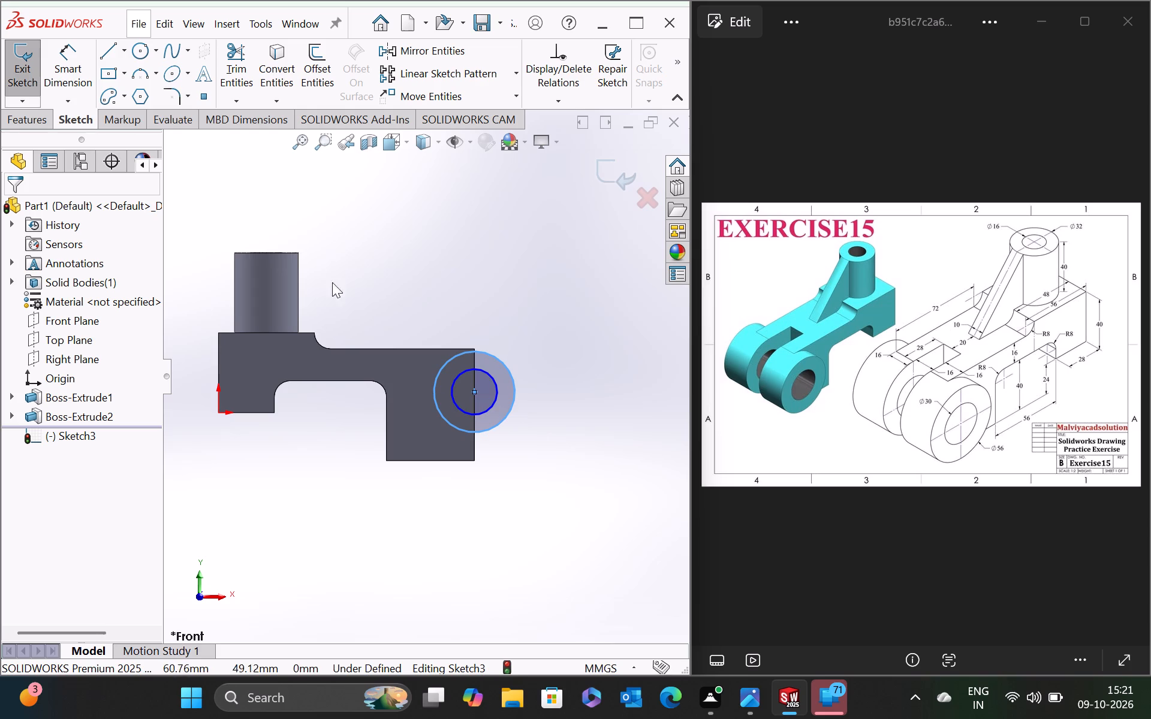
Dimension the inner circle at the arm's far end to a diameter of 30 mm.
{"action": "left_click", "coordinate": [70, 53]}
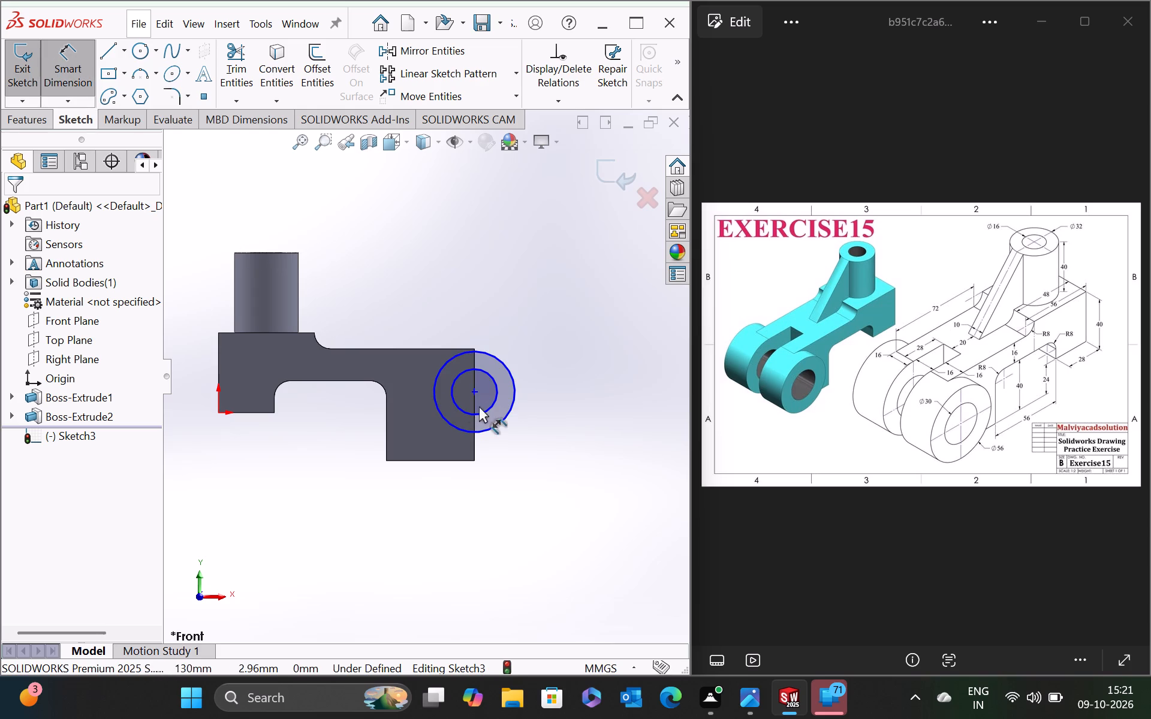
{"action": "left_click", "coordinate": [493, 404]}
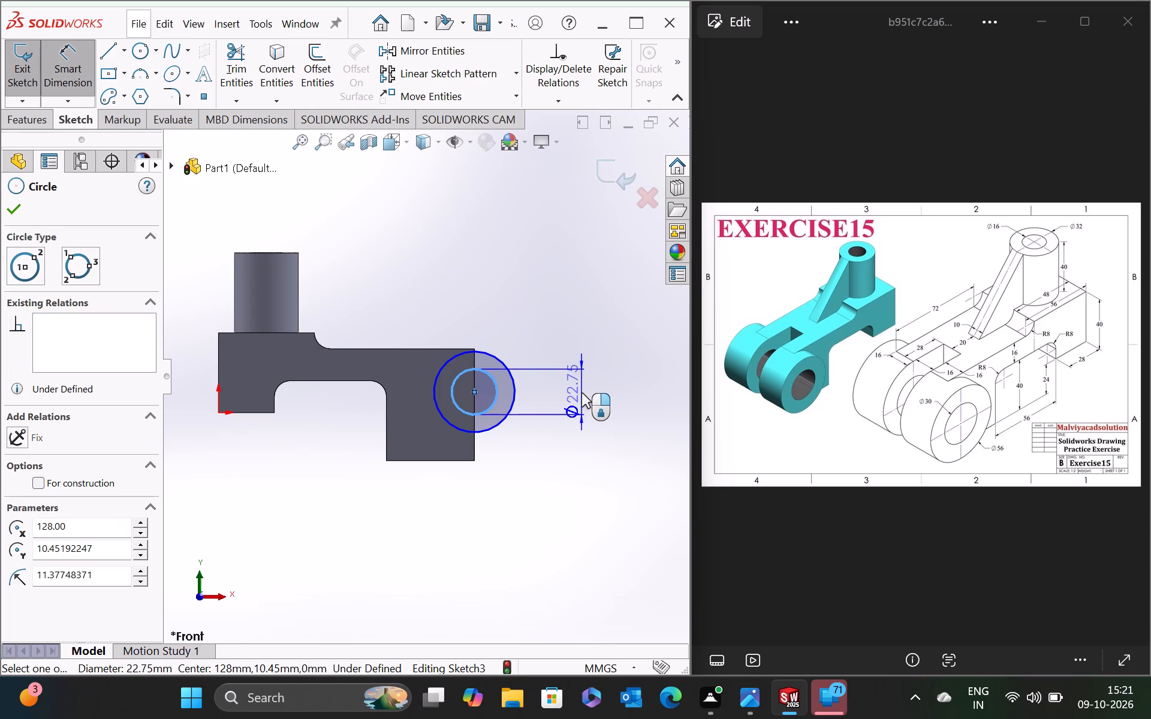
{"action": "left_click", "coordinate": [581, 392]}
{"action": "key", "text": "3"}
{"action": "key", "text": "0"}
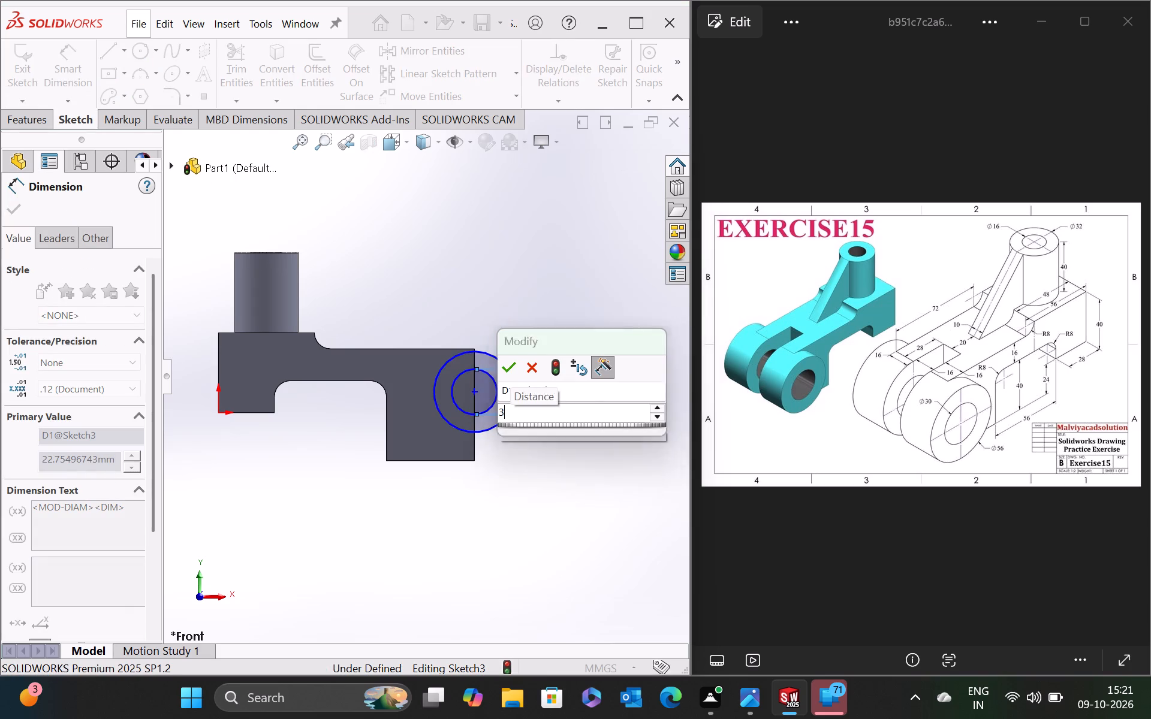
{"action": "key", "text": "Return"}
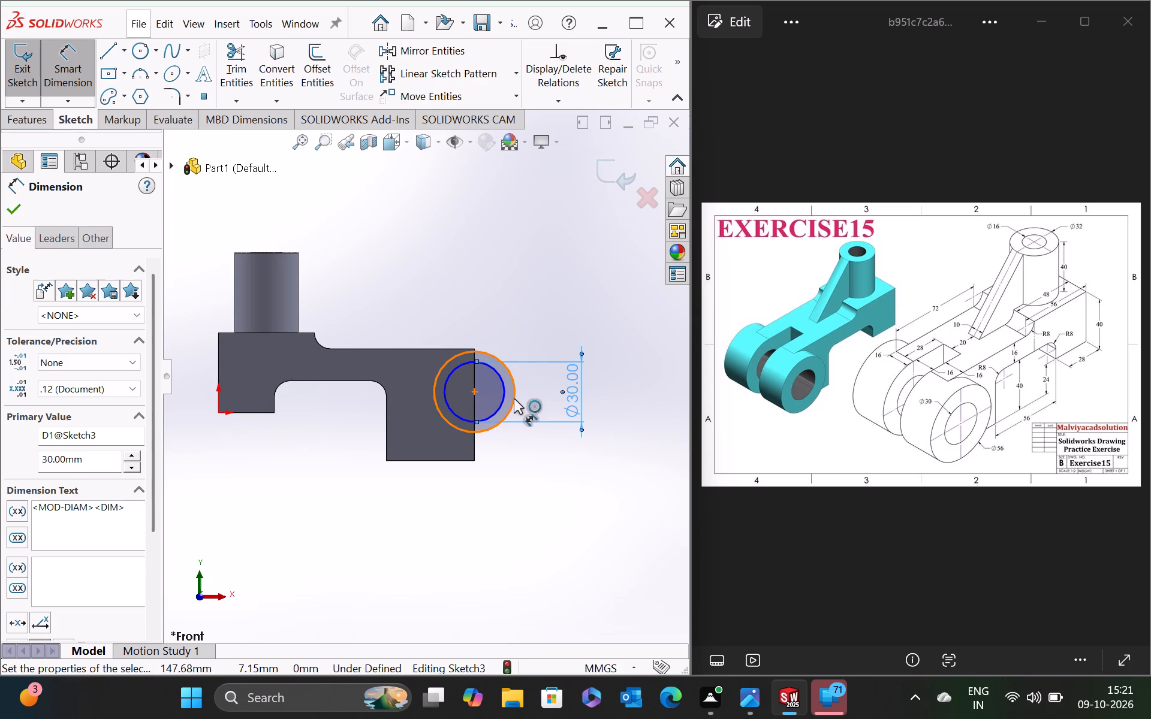
Dimension the outer concentric circle at the arm's far end to a diameter of 56 mm.
{"action": "left_click", "coordinate": [514, 398]}
{"action": "left_click", "coordinate": [614, 413]}
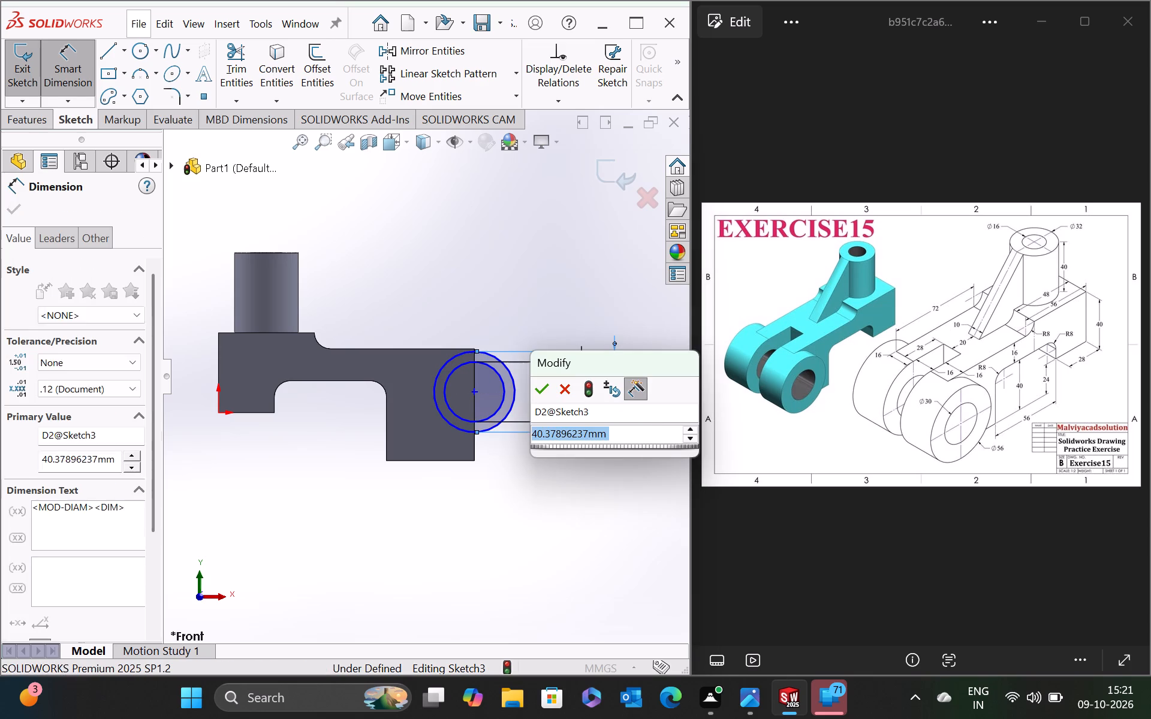
{"action": "key", "text": "5"}
{"action": "key", "text": "6"}
{"action": "key", "text": "Return"}
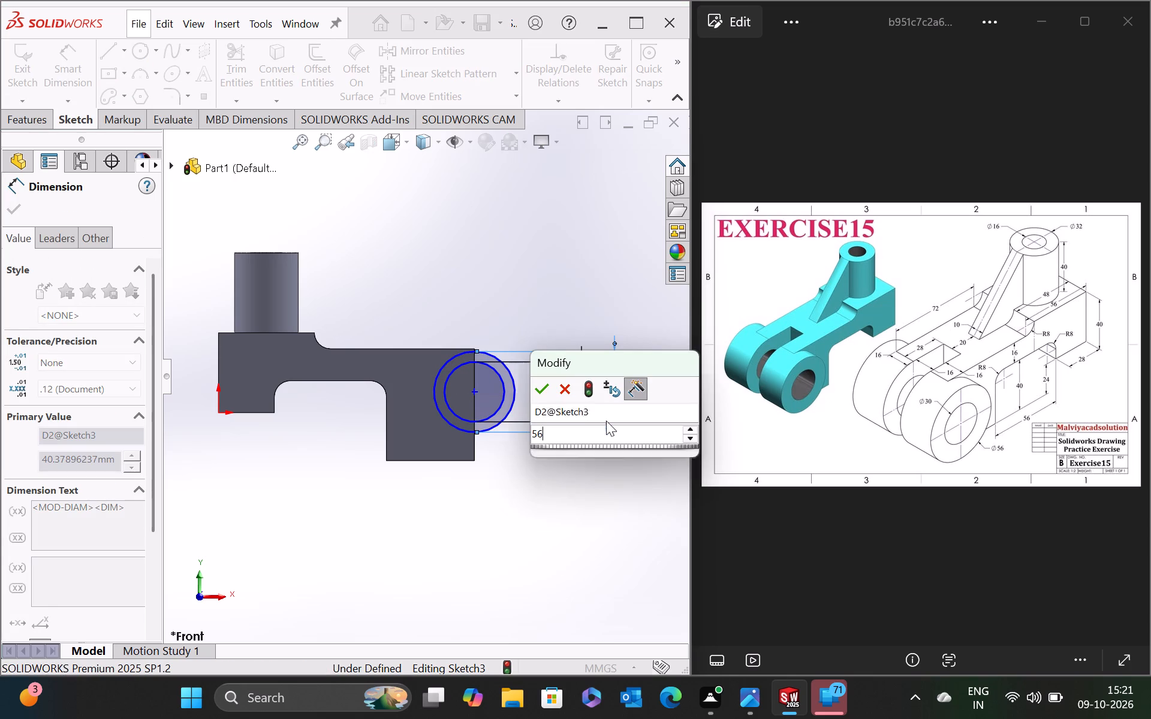
{"action": "scroll", "coordinate": [454, 374], "scroll_direction": "down", "scroll_amount": 4}
{"action": "scroll", "coordinate": [540, 351], "scroll_direction": "up", "scroll_amount": 4}
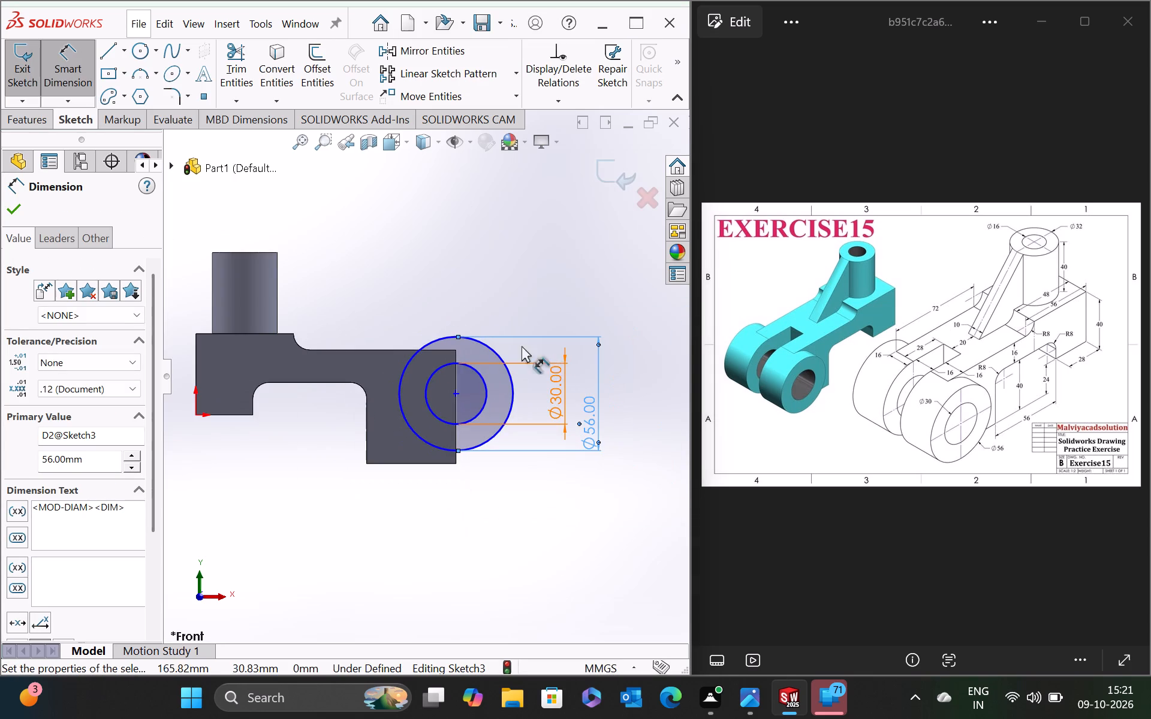
{"action": "scroll", "coordinate": [481, 301], "scroll_direction": "down", "scroll_amount": 4}
{"action": "key", "text": "Escape"}
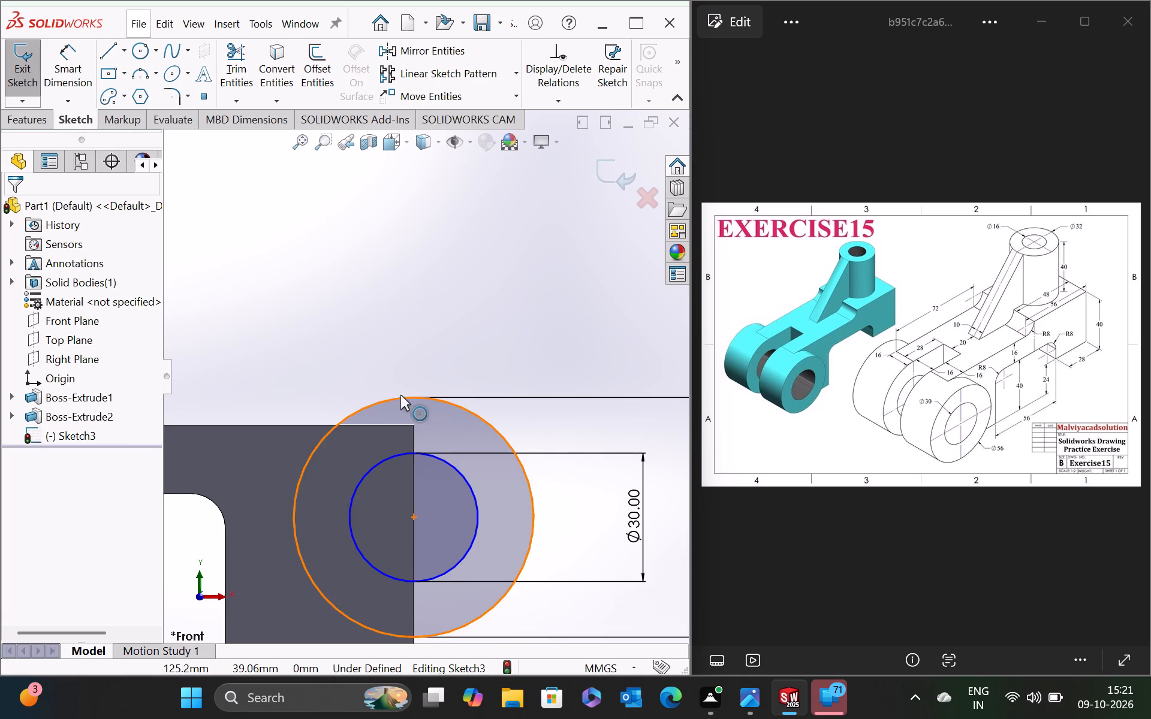
{"action": "scroll", "coordinate": [416, 402], "scroll_direction": "down", "scroll_amount": 2}
{"action": "scroll", "coordinate": [417, 402], "scroll_direction": "up", "scroll_amount": 6}
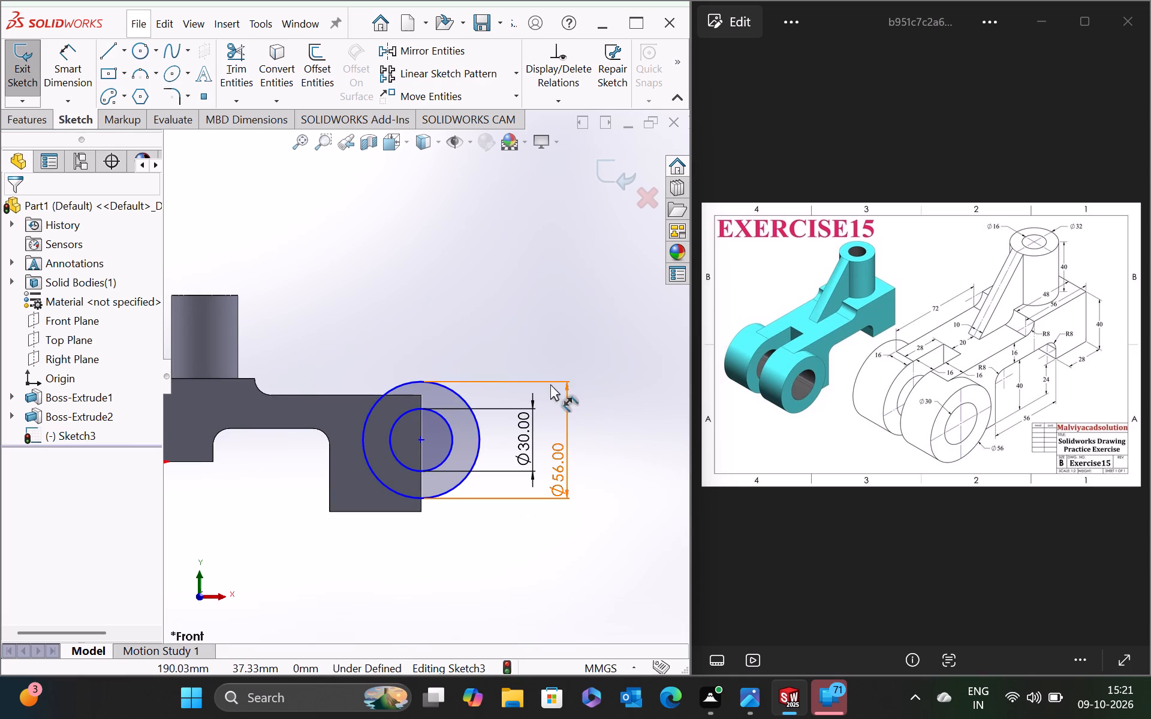
{"action": "right_click", "coordinate": [567, 448]}
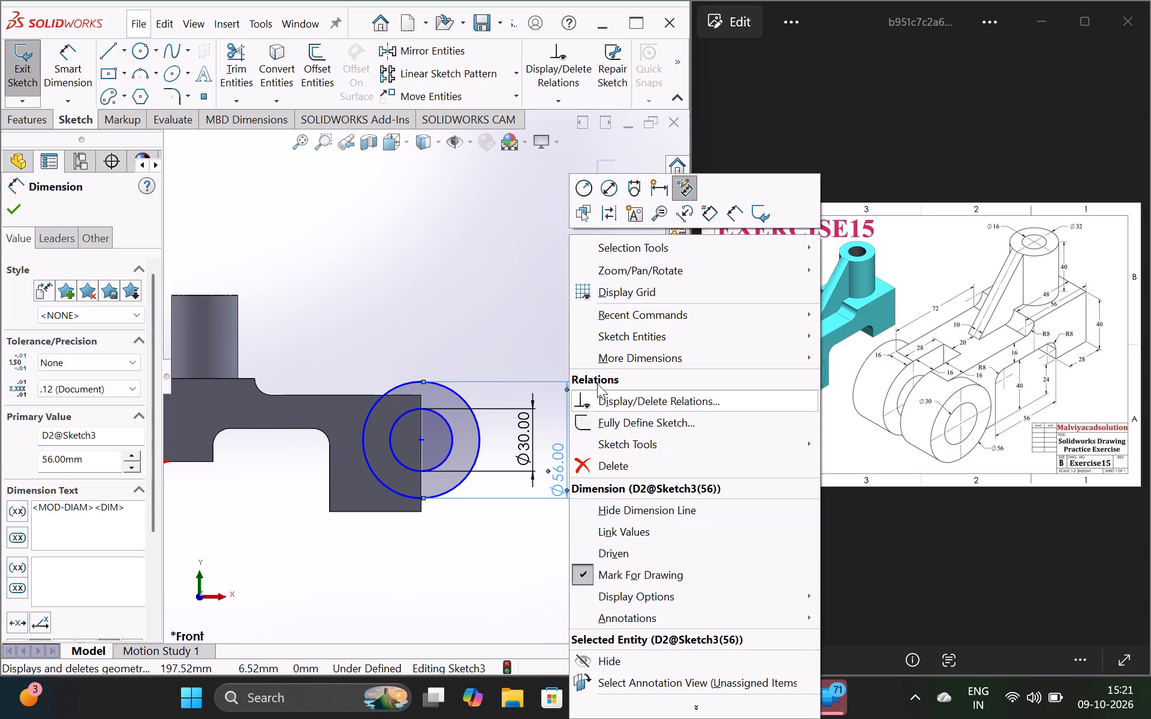
{"action": "left_click", "coordinate": [486, 539]}
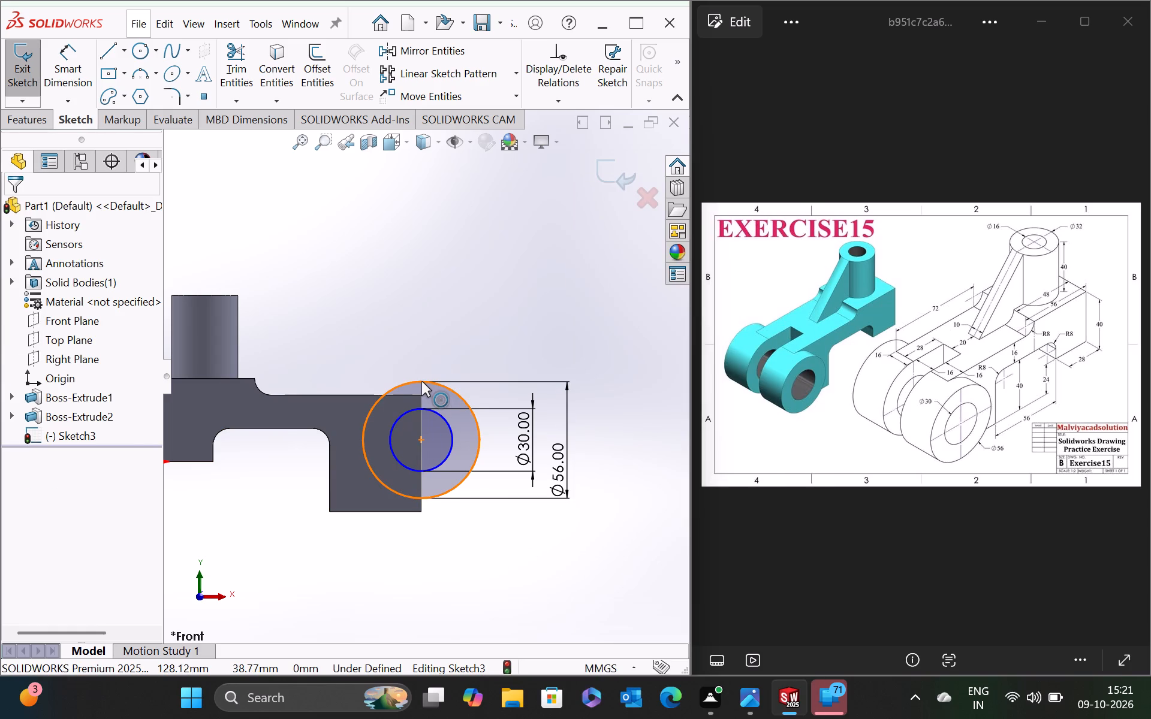
Add a tangent relation between the Ø56 circle and the arm's upper horizontal edge.
{"action": "scroll", "coordinate": [420, 381], "scroll_direction": "down", "scroll_amount": 4}
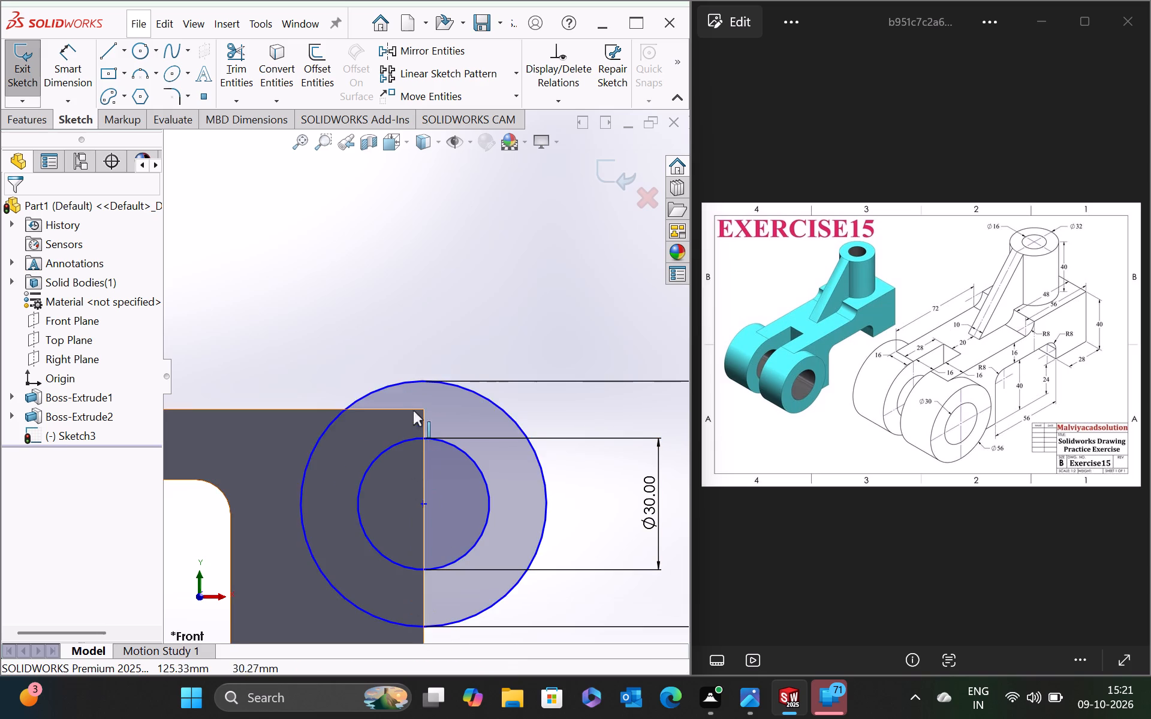
{"action": "scroll", "coordinate": [430, 368], "scroll_direction": "down", "scroll_amount": 1}
{"action": "scroll", "coordinate": [431, 368], "scroll_direction": "up", "scroll_amount": 5}
{"action": "scroll", "coordinate": [431, 368], "scroll_direction": "down", "scroll_amount": 3}
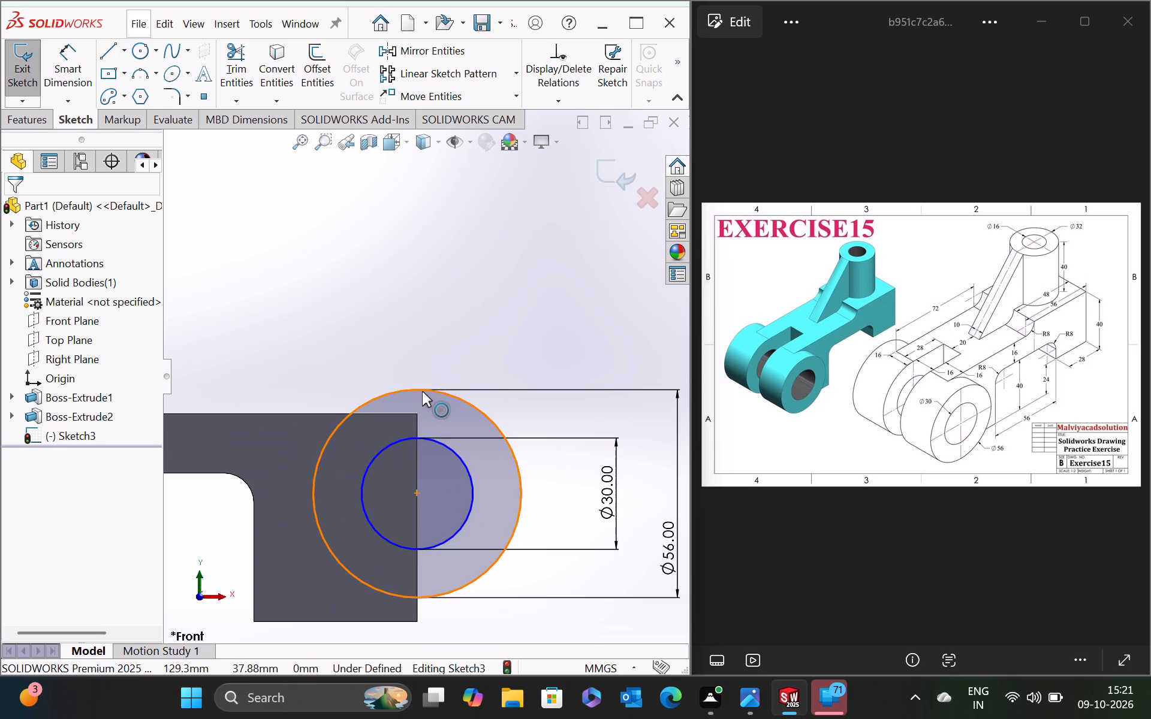
{"action": "left_click", "coordinate": [417, 389], "text": "ctrl"}
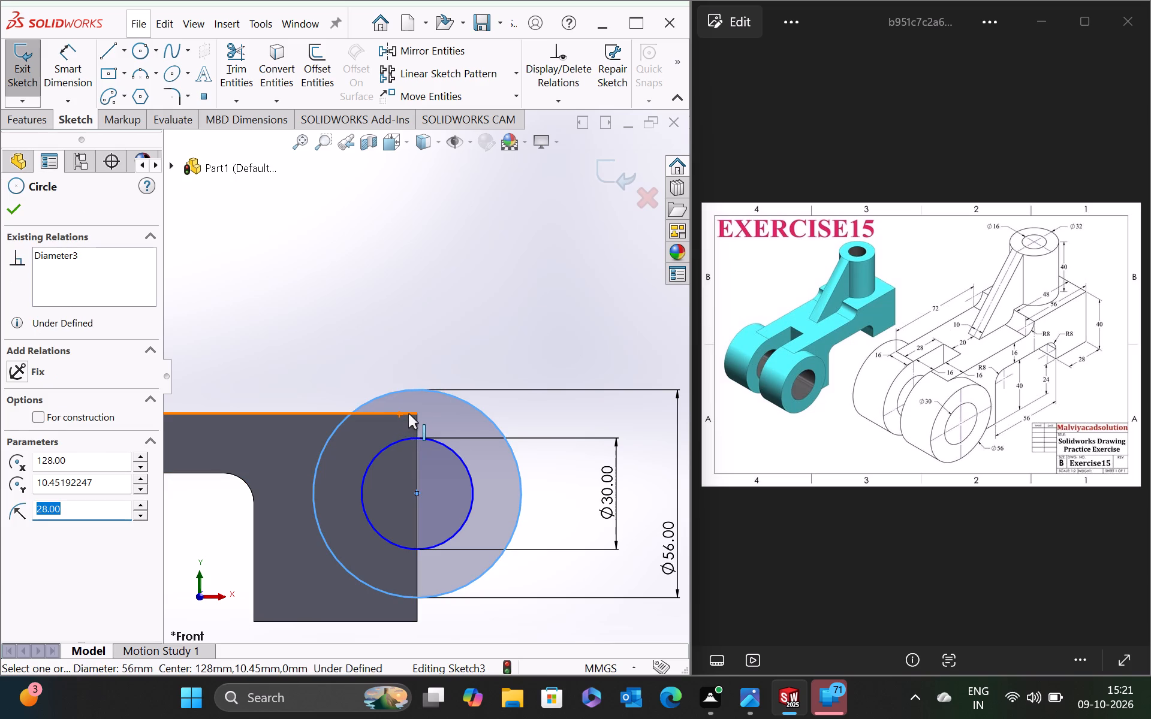
{"action": "left_click", "coordinate": [408, 413], "text": "ctrl"}
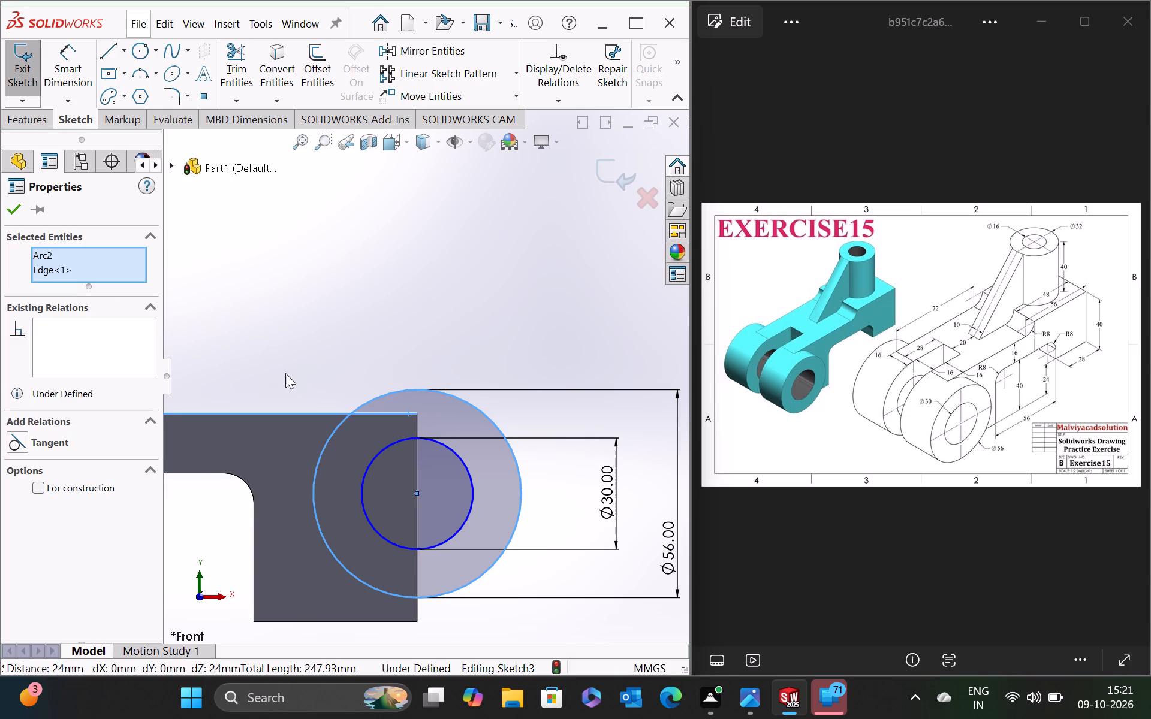
{"action": "left_click", "coordinate": [38, 442]}
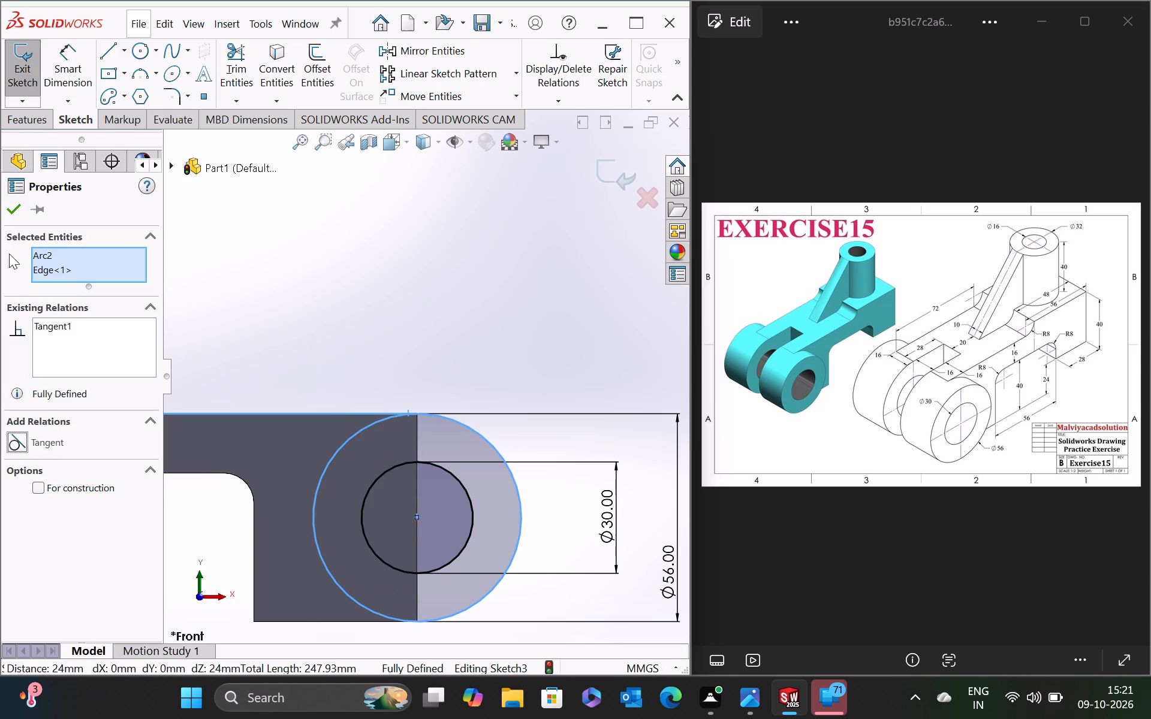
{"action": "left_click", "coordinate": [14, 201]}
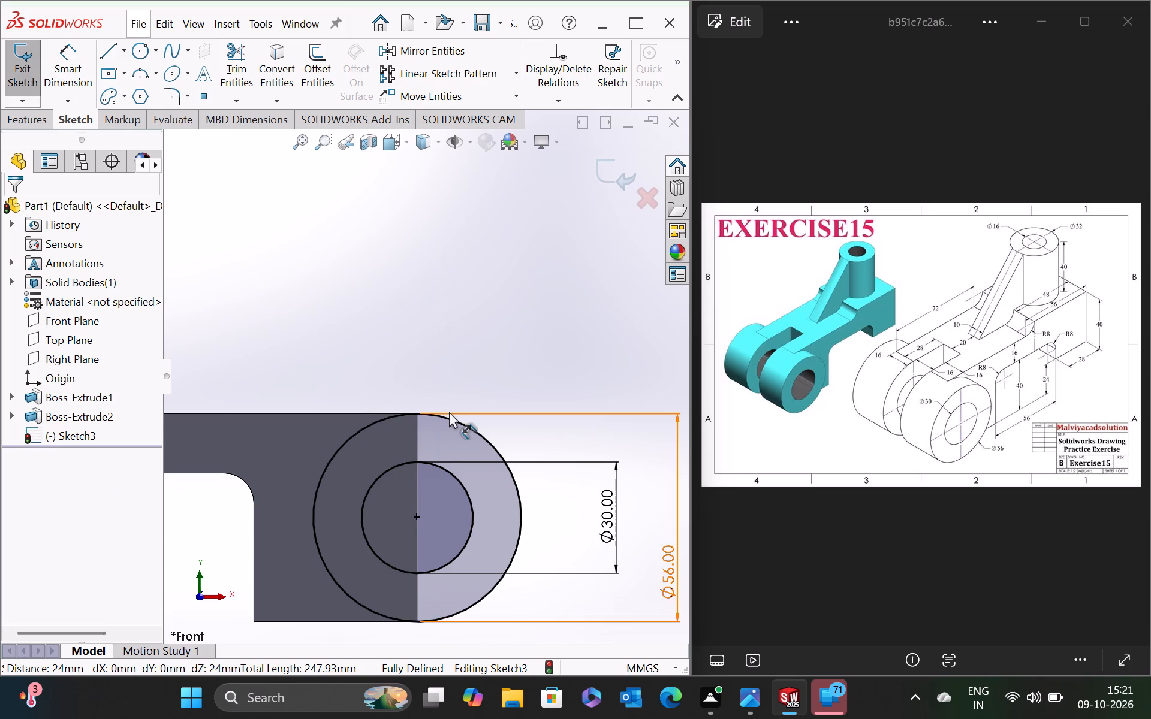
Delete the inner Ø30 circle from the sketch, keeping only the Ø56 circle.
{"action": "scroll", "coordinate": [449, 412], "scroll_direction": "down", "scroll_amount": 1}
{"action": "scroll", "coordinate": [448, 415], "scroll_direction": "up", "scroll_amount": 4}
{"action": "scroll", "coordinate": [420, 460], "scroll_direction": "down", "scroll_amount": 4}
{"action": "scroll", "coordinate": [492, 588], "scroll_direction": "up", "scroll_amount": 2}
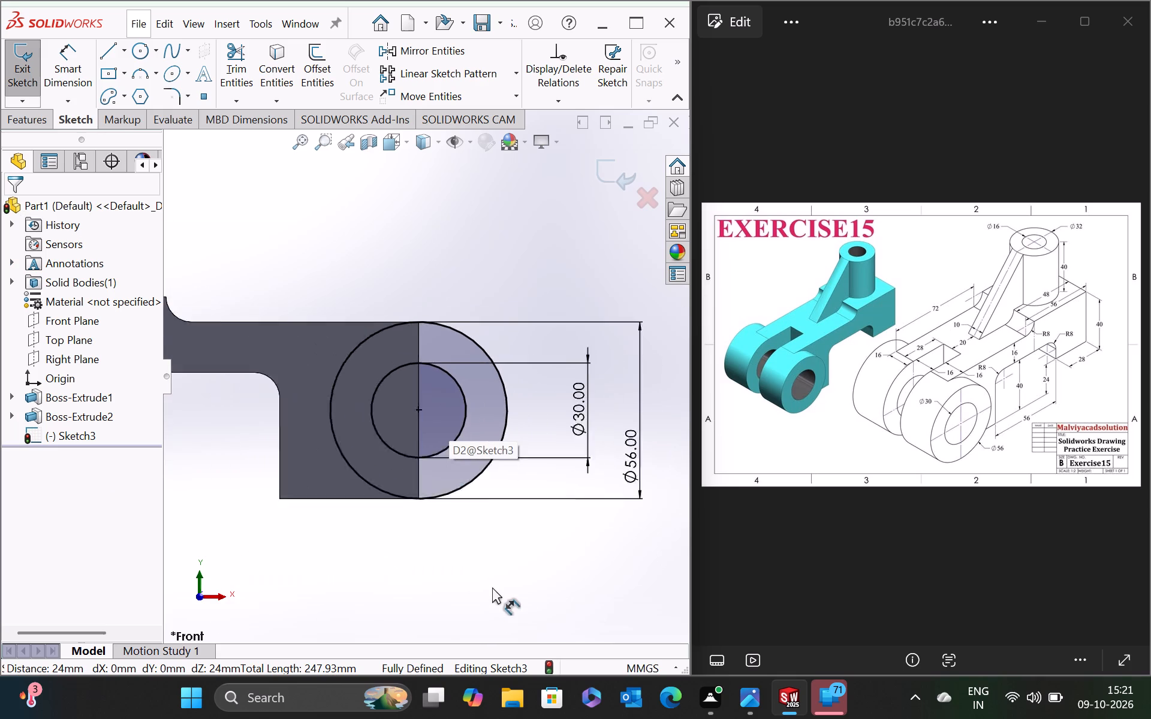
{"action": "scroll", "coordinate": [492, 587], "scroll_direction": "up", "scroll_amount": 1}
{"action": "middle_click_drag", "start_coordinate": [536, 546], "coordinate": [520, 567]}
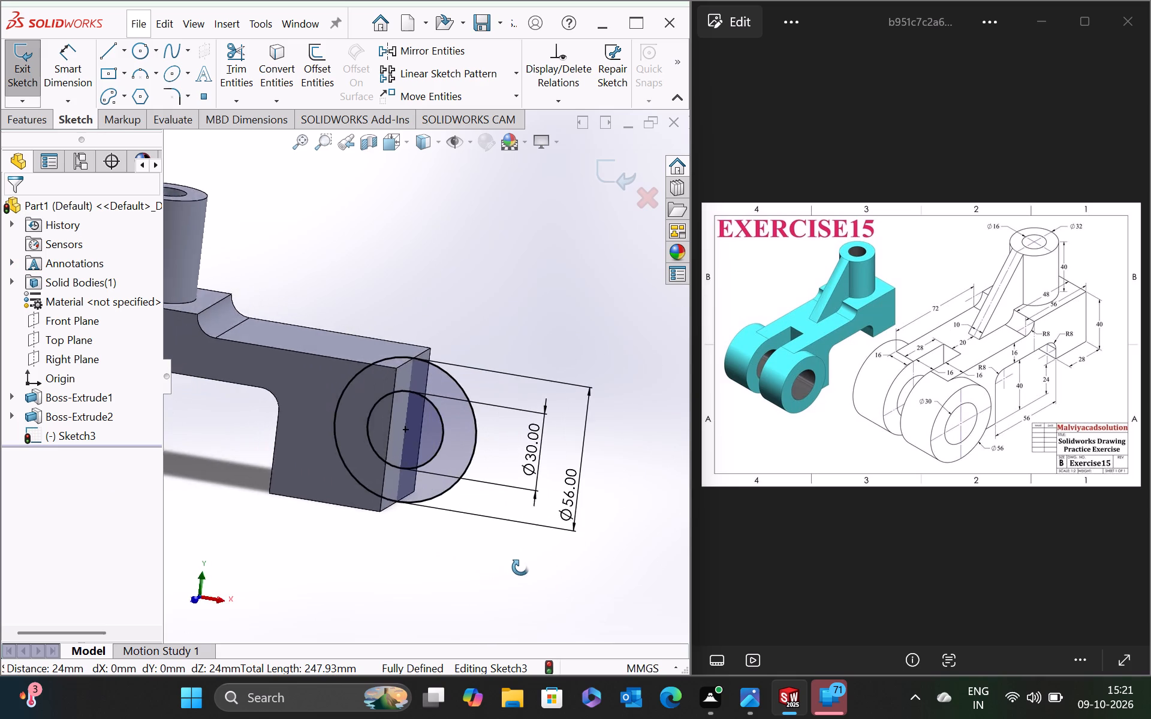
{"action": "middle_click_drag", "start_coordinate": [520, 567], "coordinate": [527, 559]}
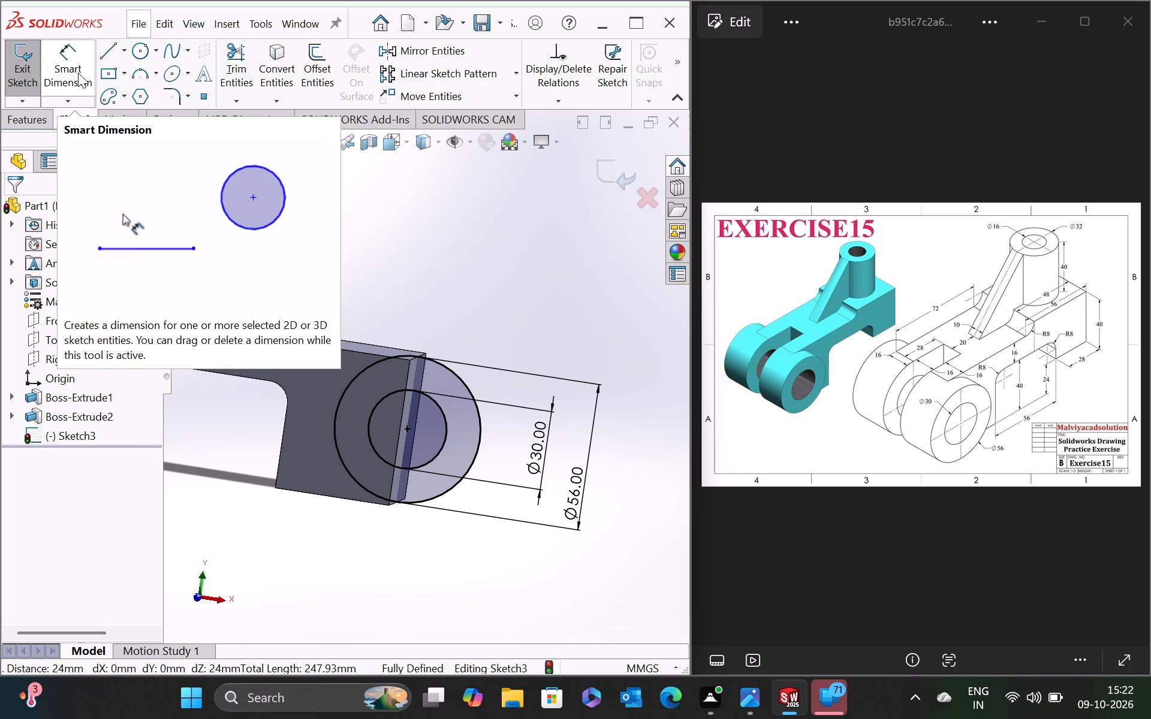
{"action": "left_click", "coordinate": [24, 122]}
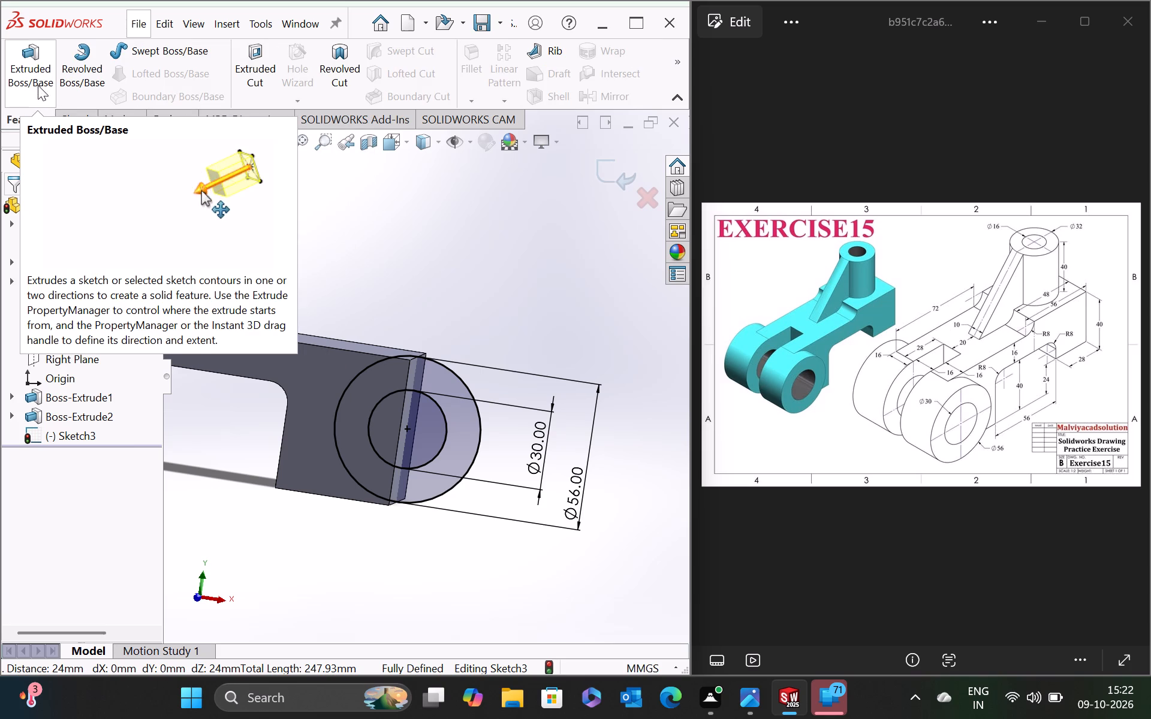
{"action": "right_click", "coordinate": [444, 429]}
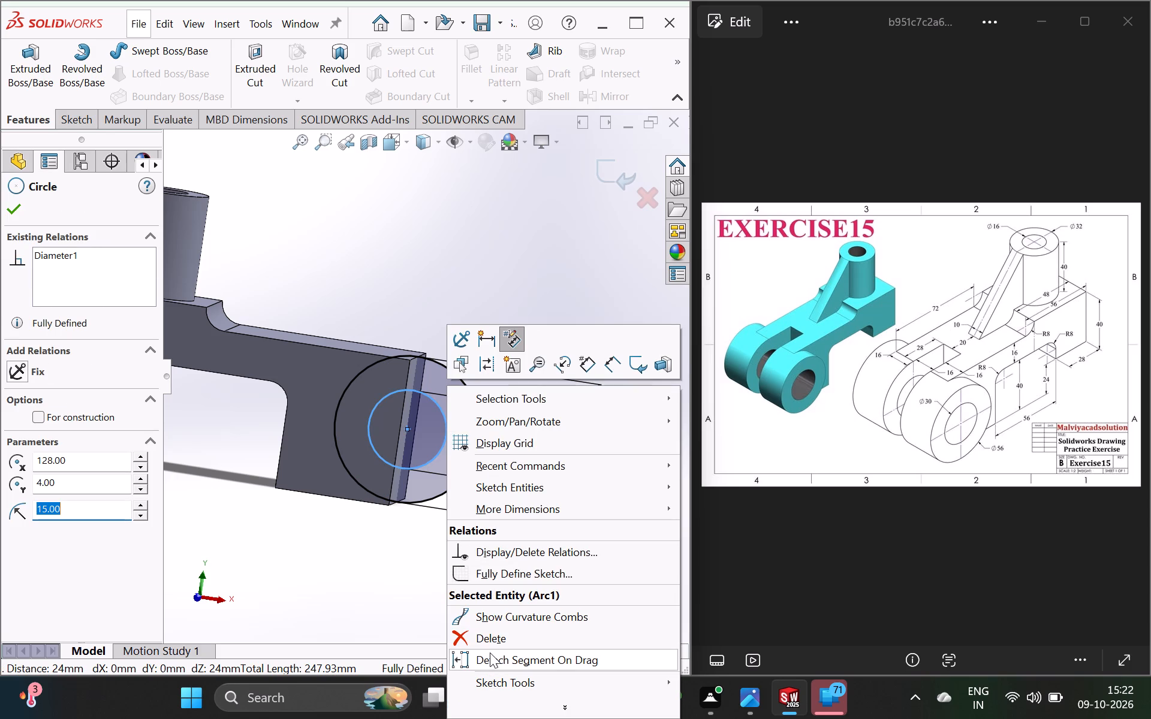
{"action": "left_click", "coordinate": [492, 639]}
{"action": "left_click", "coordinate": [483, 345]}
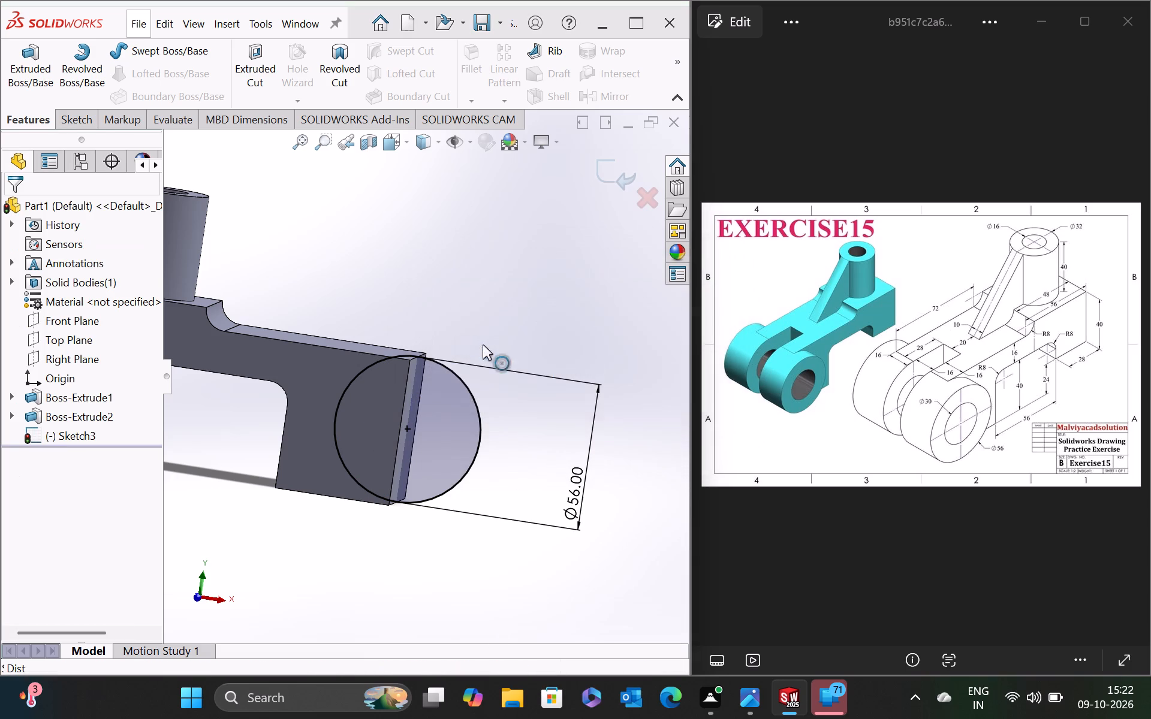
Extrude the Ø56 circle at the arm's far end 68 mm with the Mid Plane end condition.
{"action": "left_click", "coordinate": [26, 80]}
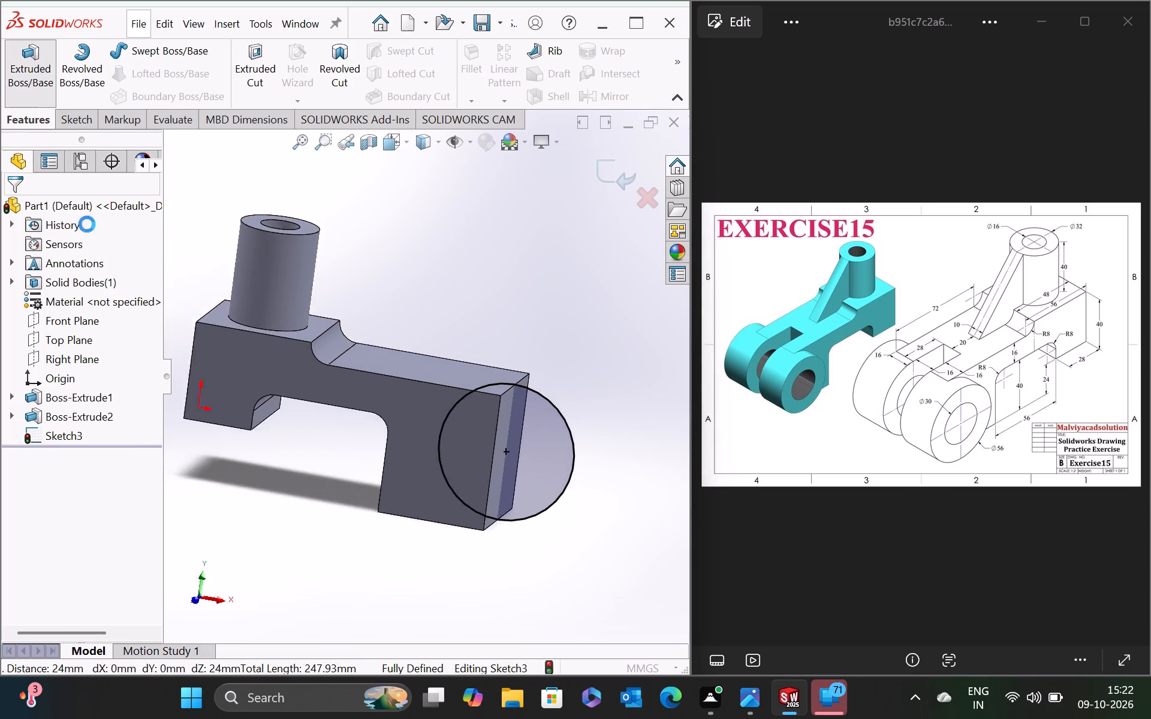
{"action": "scroll", "coordinate": [540, 507], "scroll_direction": "up", "scroll_amount": 2}
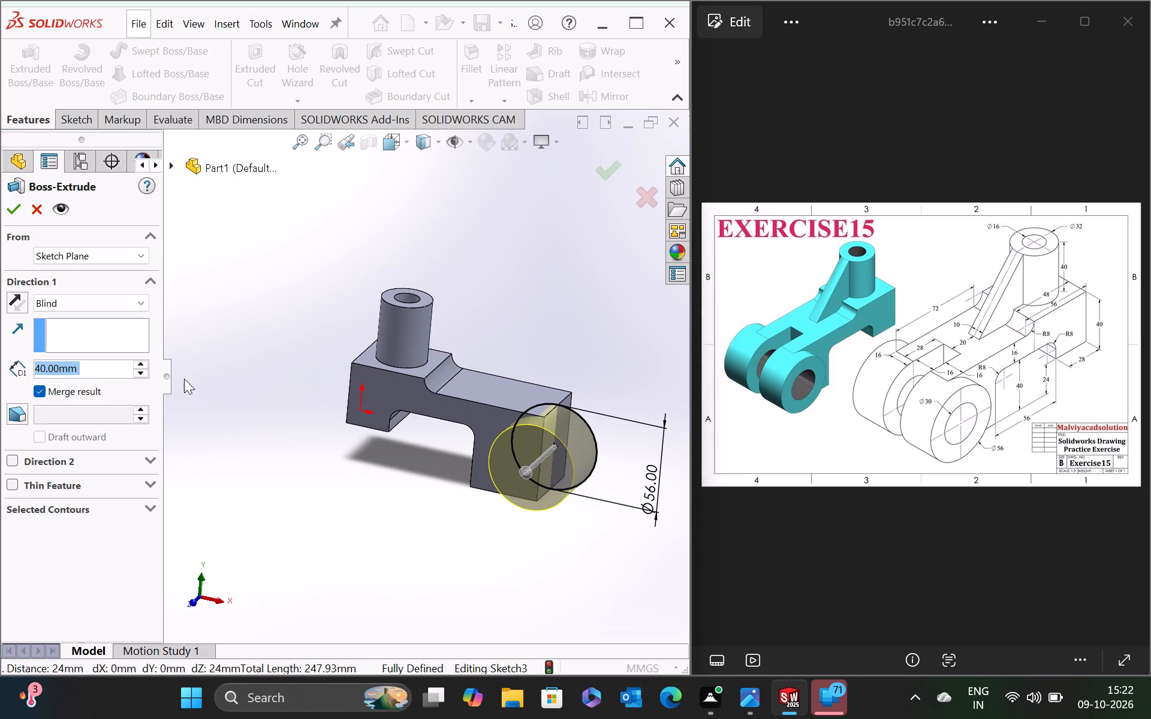
{"action": "left_click", "coordinate": [94, 300]}
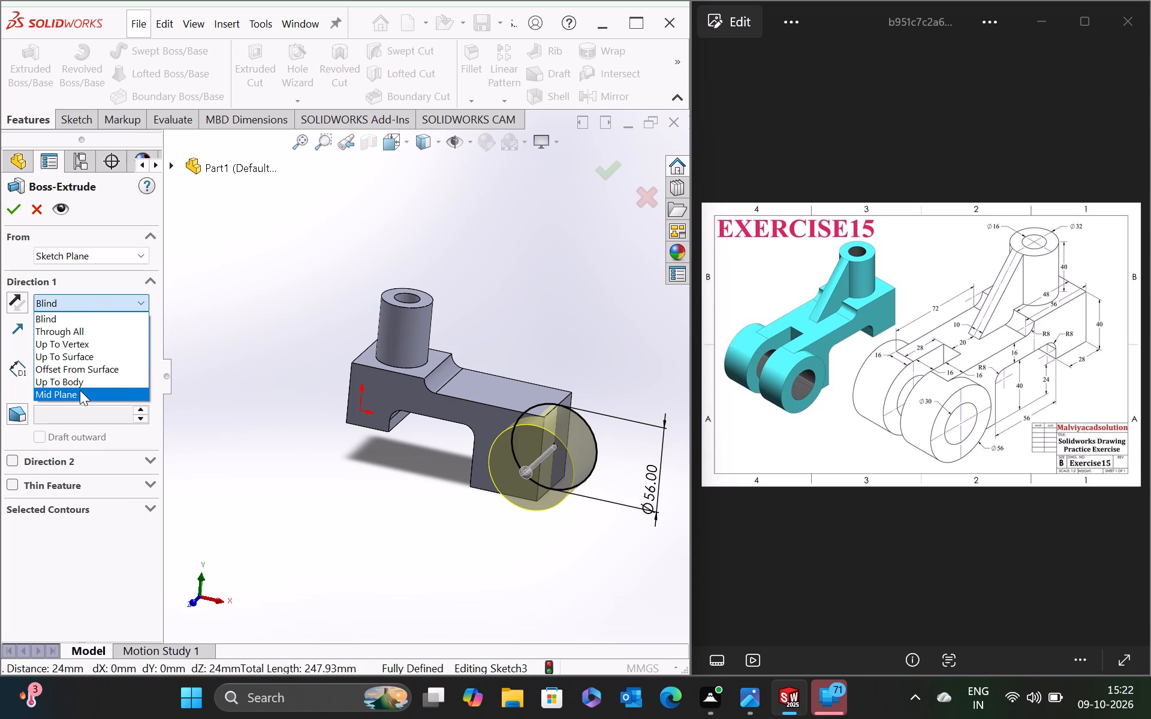
{"action": "left_click", "coordinate": [80, 390]}
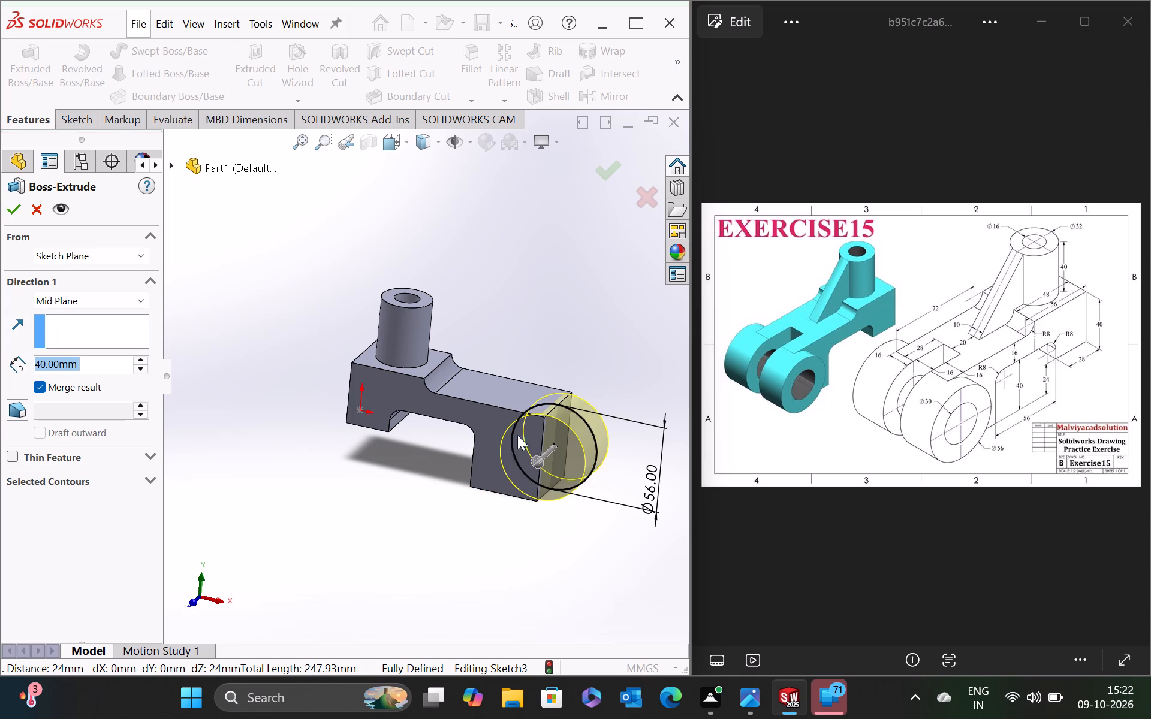
{"action": "middle_click_drag", "start_coordinate": [594, 558], "coordinate": [520, 569]}
{"action": "scroll", "coordinate": [501, 488], "scroll_direction": "down", "scroll_amount": 4}
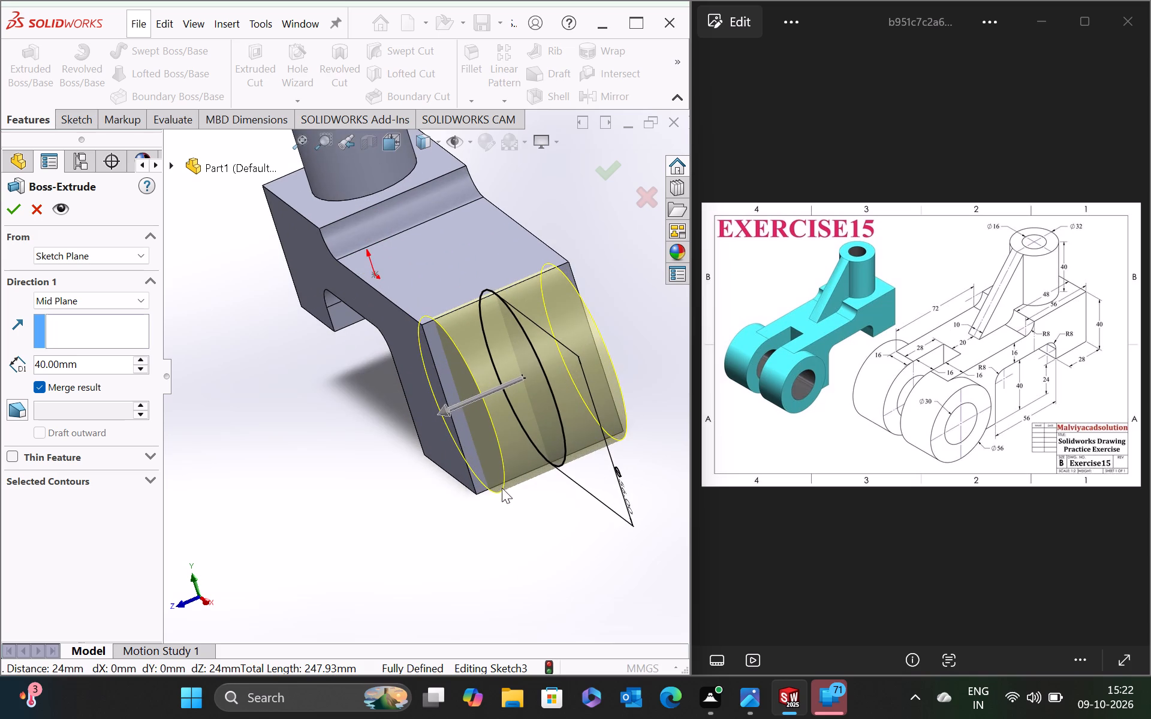
{"action": "scroll", "coordinate": [523, 505], "scroll_direction": "up", "scroll_amount": 2}
{"action": "middle_click_drag", "start_coordinate": [546, 508], "coordinate": [528, 512]}
{"action": "scroll", "coordinate": [512, 454], "scroll_direction": "down", "scroll_amount": 2}
{"action": "scroll", "coordinate": [451, 455], "scroll_direction": "up", "scroll_amount": 2}
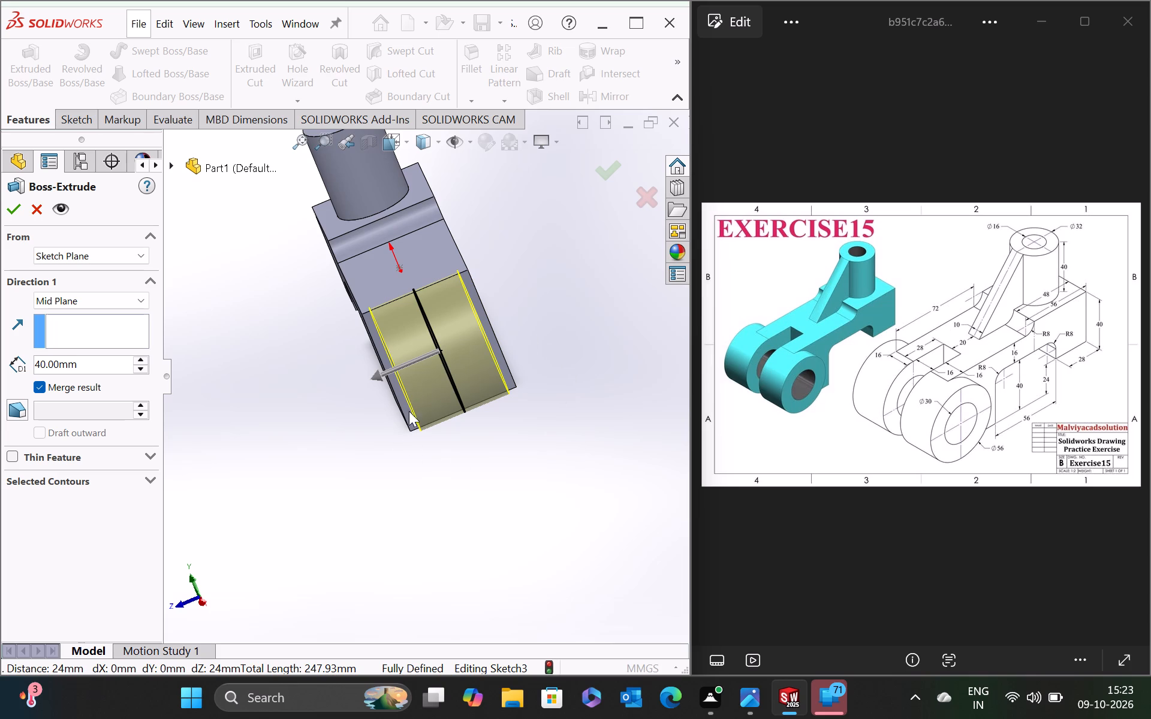
{"action": "double_click", "coordinate": [94, 361]}
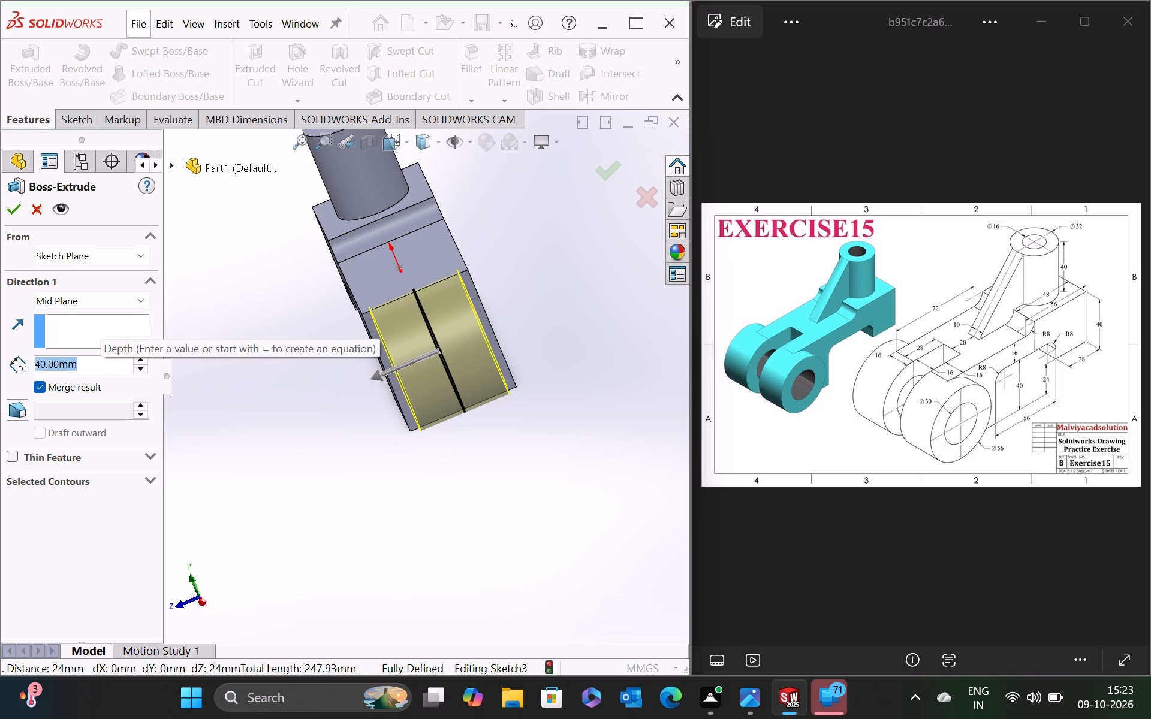
{"action": "type", "text": "68"}
{"action": "key", "text": "Return"}
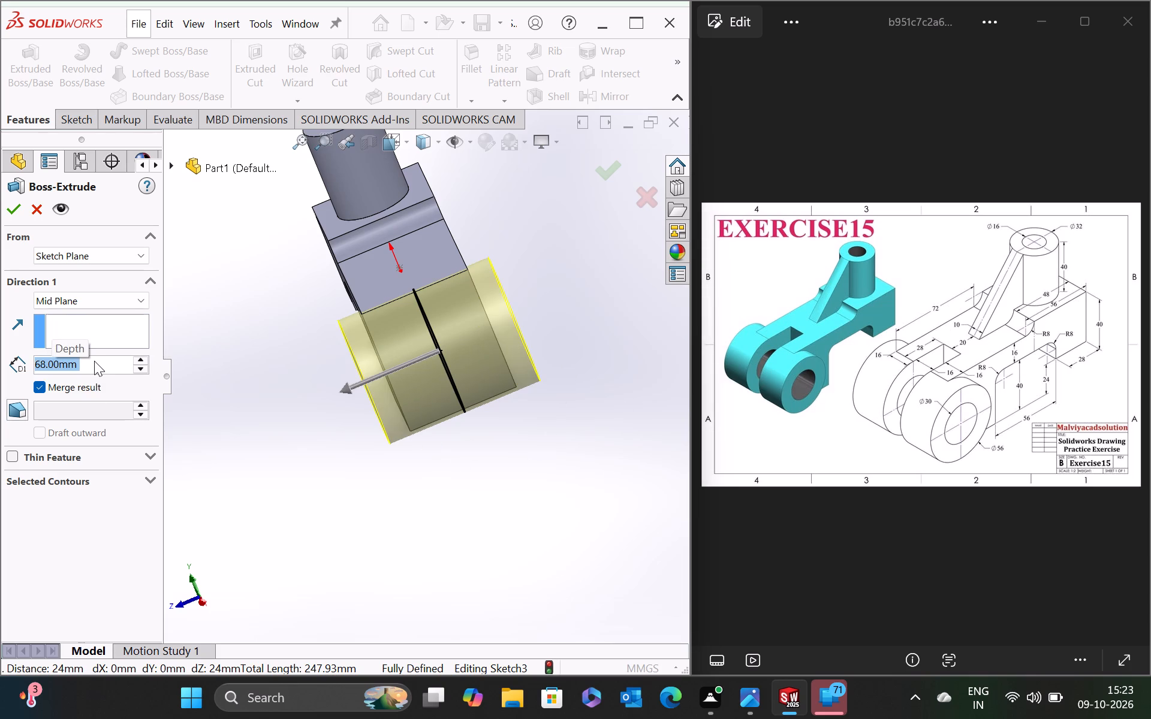
{"action": "middle_click_drag", "start_coordinate": [481, 457], "coordinate": [445, 470]}
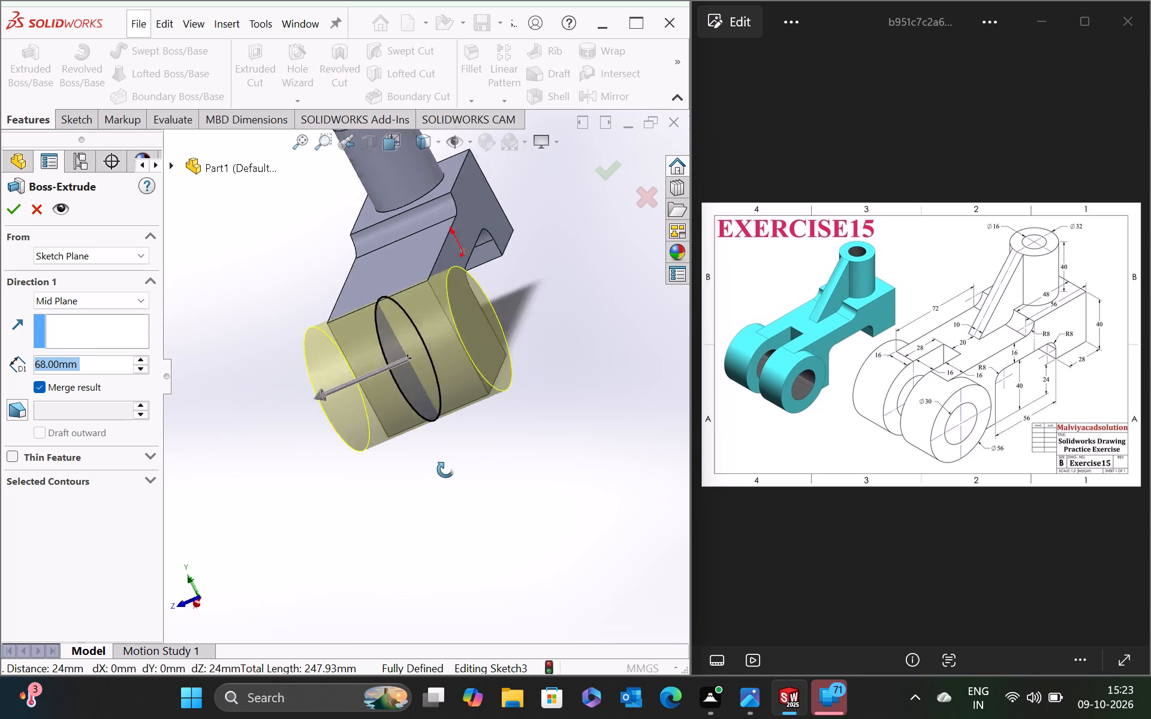
{"action": "middle_click_drag", "start_coordinate": [445, 470], "coordinate": [483, 524]}
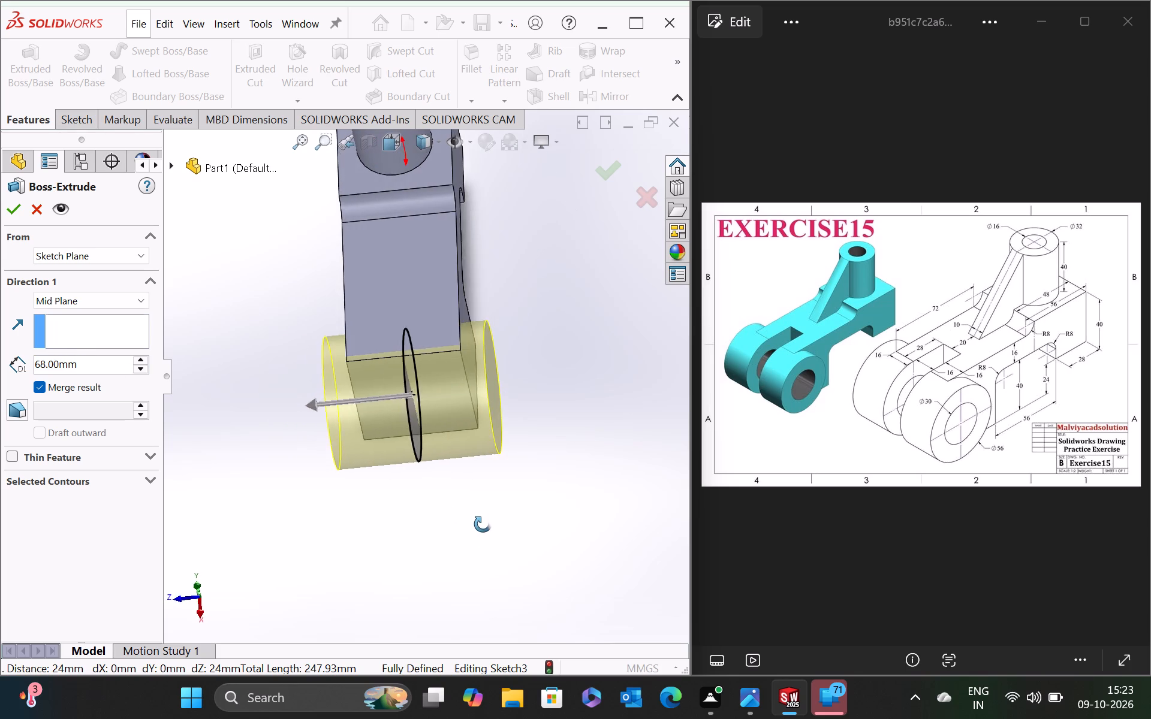
{"action": "middle_click_drag", "start_coordinate": [483, 524], "coordinate": [379, 535]}
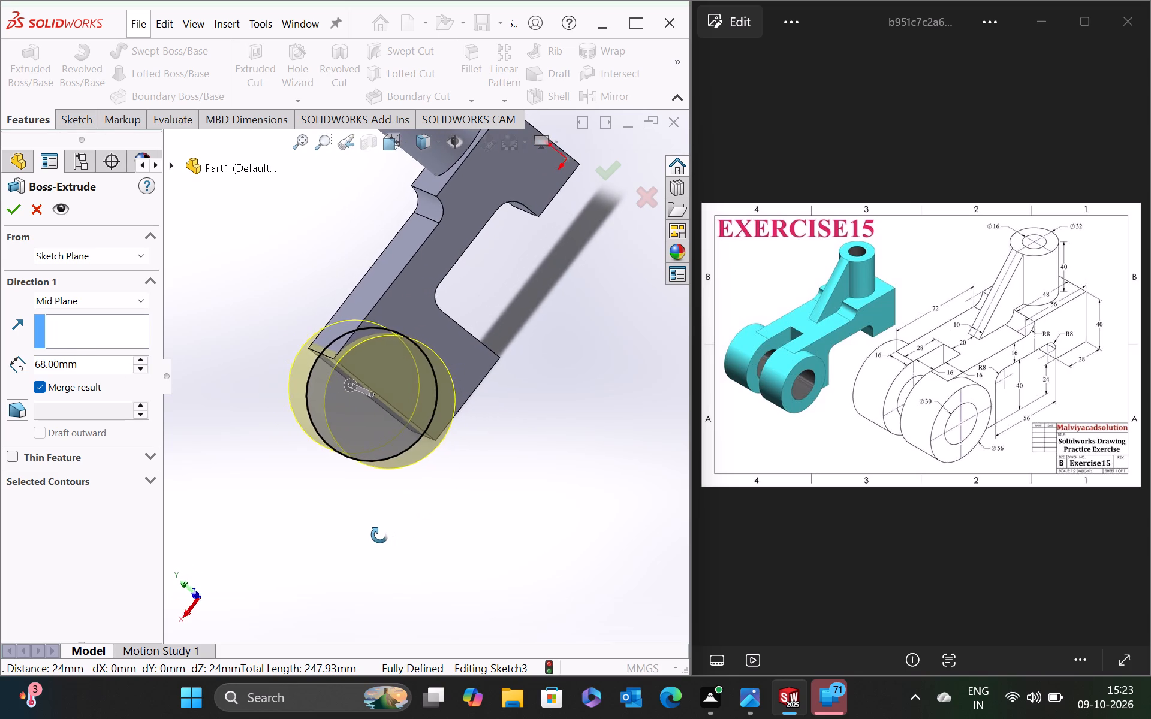
{"action": "middle_click_drag", "start_coordinate": [379, 535], "coordinate": [366, 530]}
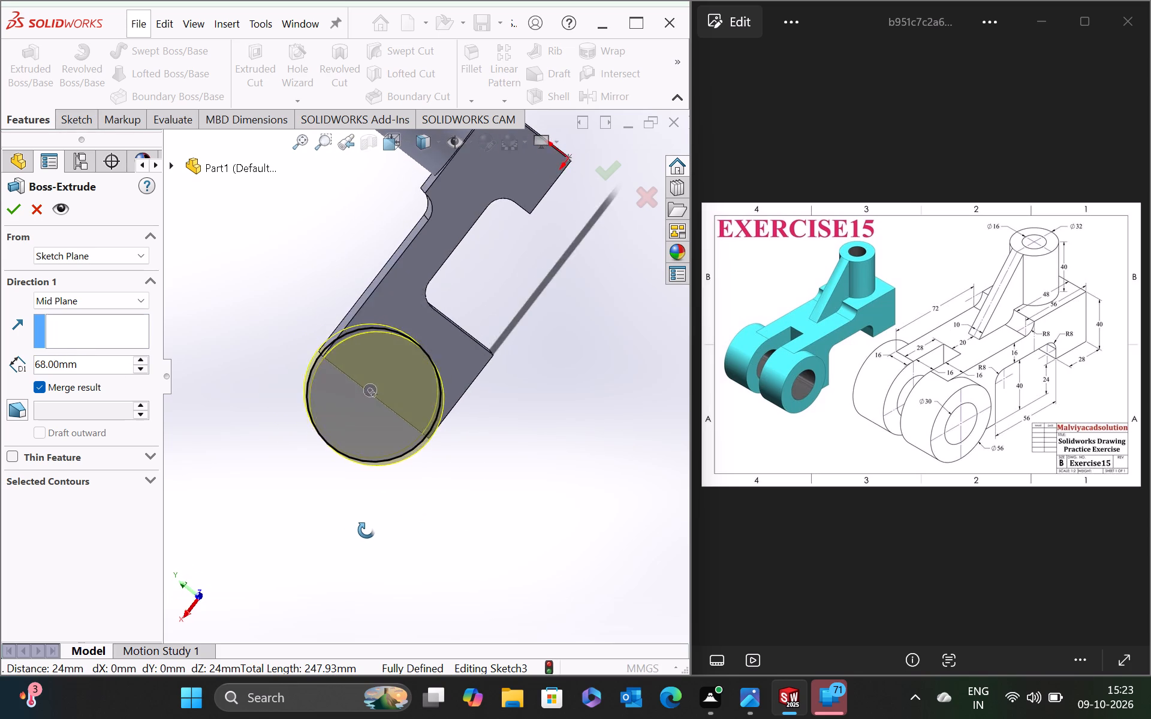
{"action": "middle_click_drag", "start_coordinate": [366, 530], "coordinate": [420, 524]}
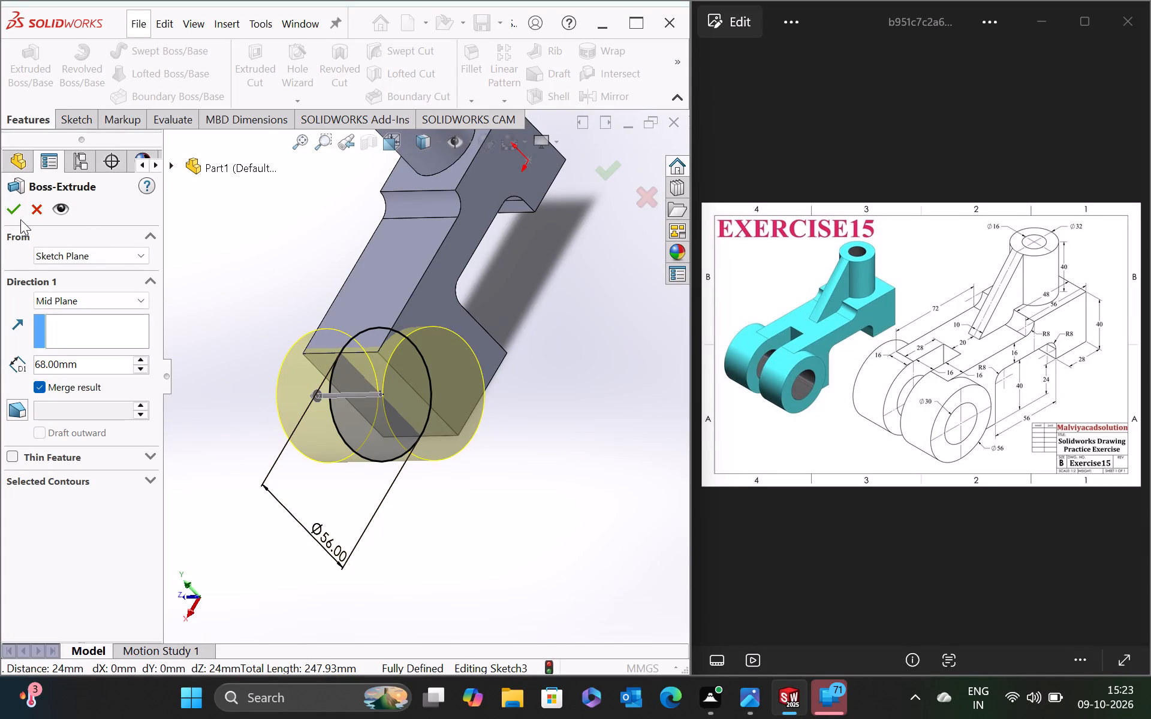
{"action": "left_click", "coordinate": [13, 202]}
Open a new sketch on the flat top face of the arm, between the step fillet and the Ø56 cylinder.
{"action": "scroll", "coordinate": [372, 362], "scroll_direction": "up", "scroll_amount": 1}
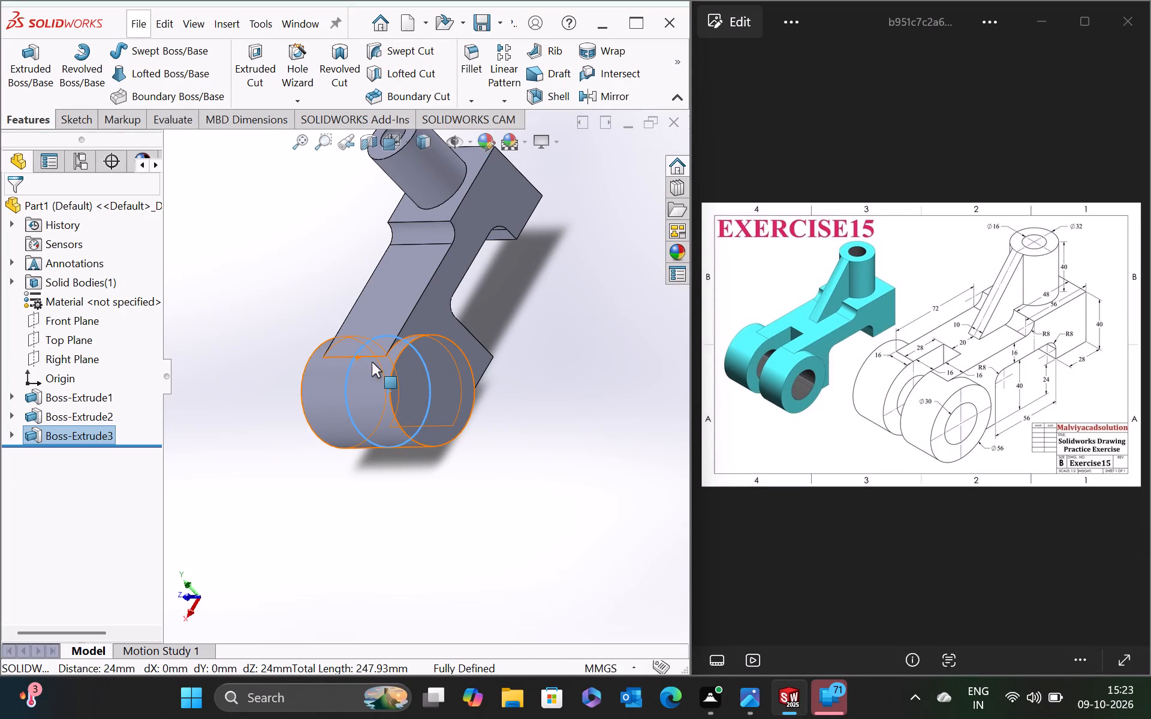
{"action": "middle_click_drag", "start_coordinate": [591, 382], "coordinate": [544, 401]}
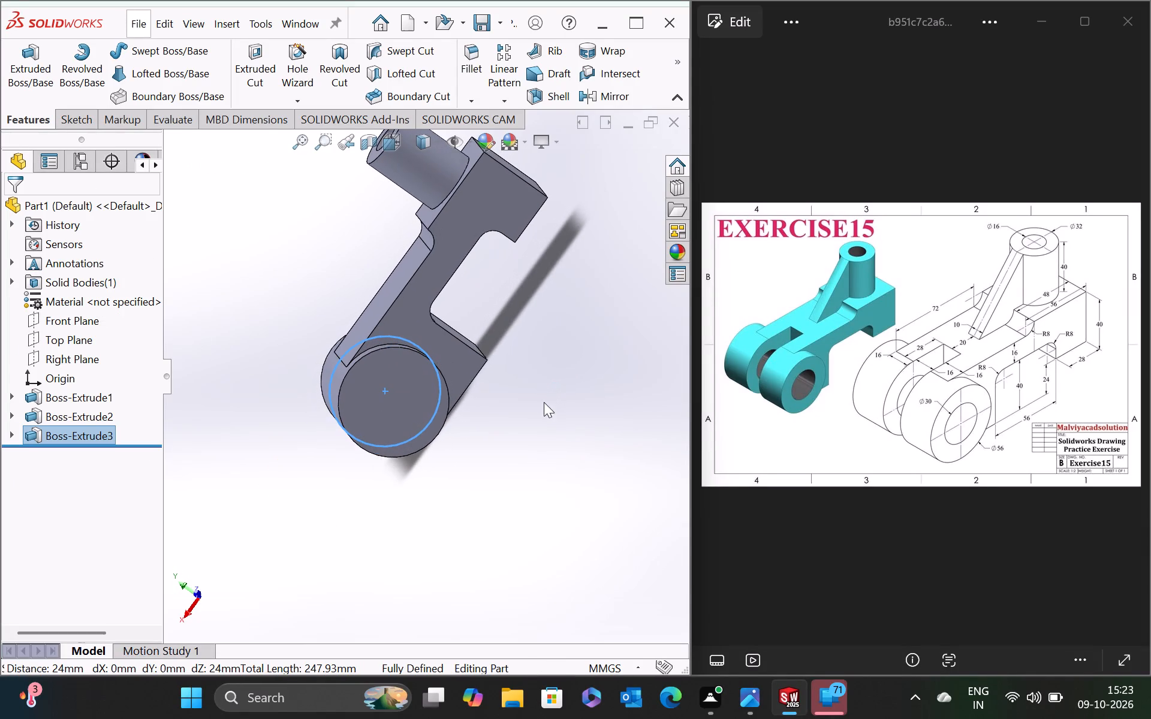
{"action": "scroll", "coordinate": [478, 433], "scroll_direction": "up", "scroll_amount": 4}
{"action": "middle_click_drag", "start_coordinate": [381, 456], "coordinate": [487, 454]}
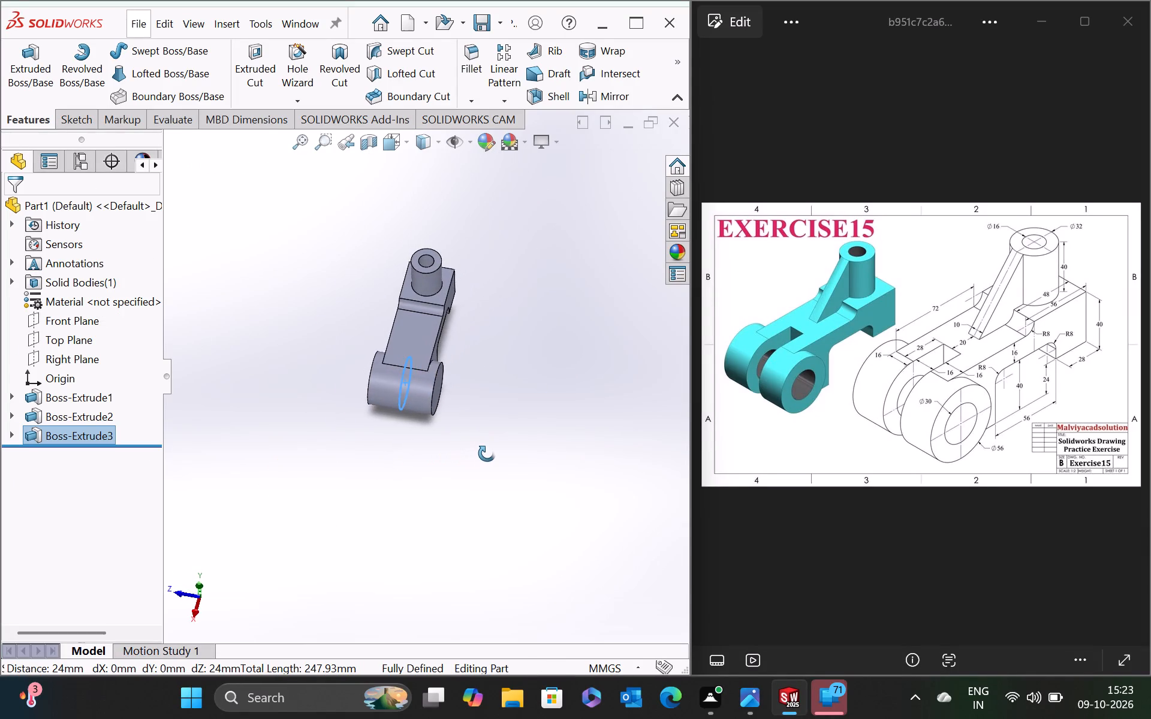
{"action": "middle_click_drag", "start_coordinate": [487, 454], "coordinate": [498, 451]}
{"action": "scroll", "coordinate": [440, 403], "scroll_direction": "down", "scroll_amount": 3}
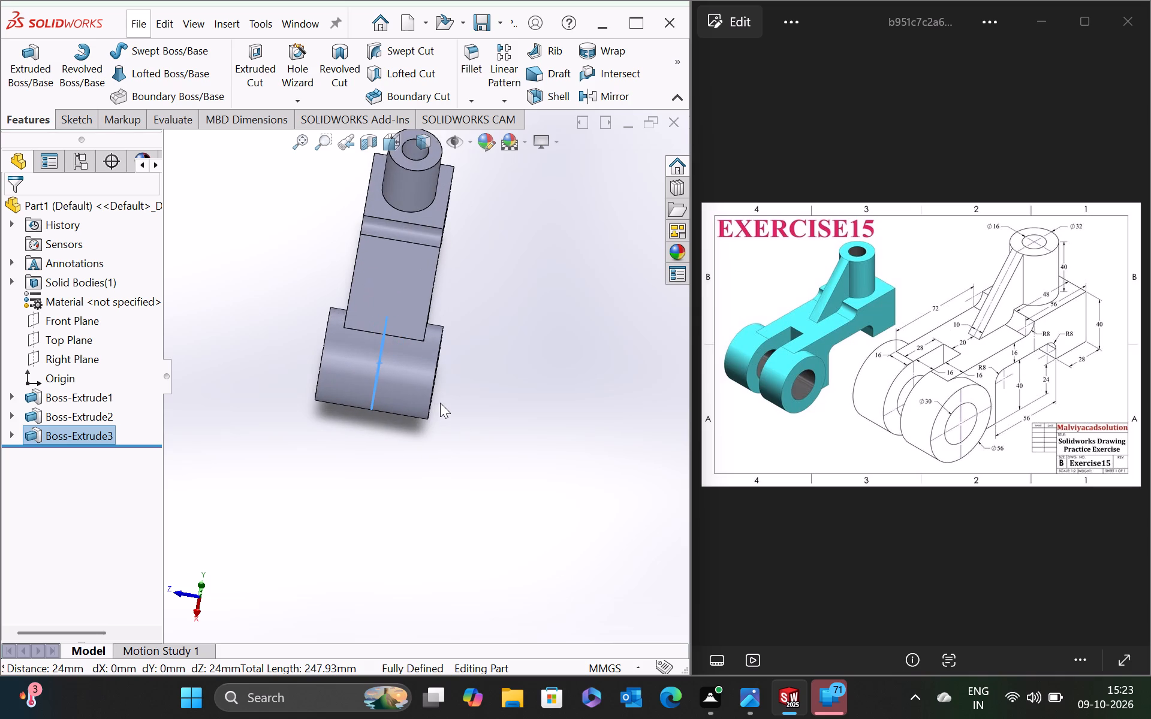
{"action": "scroll", "coordinate": [314, 434], "scroll_direction": "up", "scroll_amount": 3}
{"action": "scroll", "coordinate": [424, 432], "scroll_direction": "down", "scroll_amount": 2}
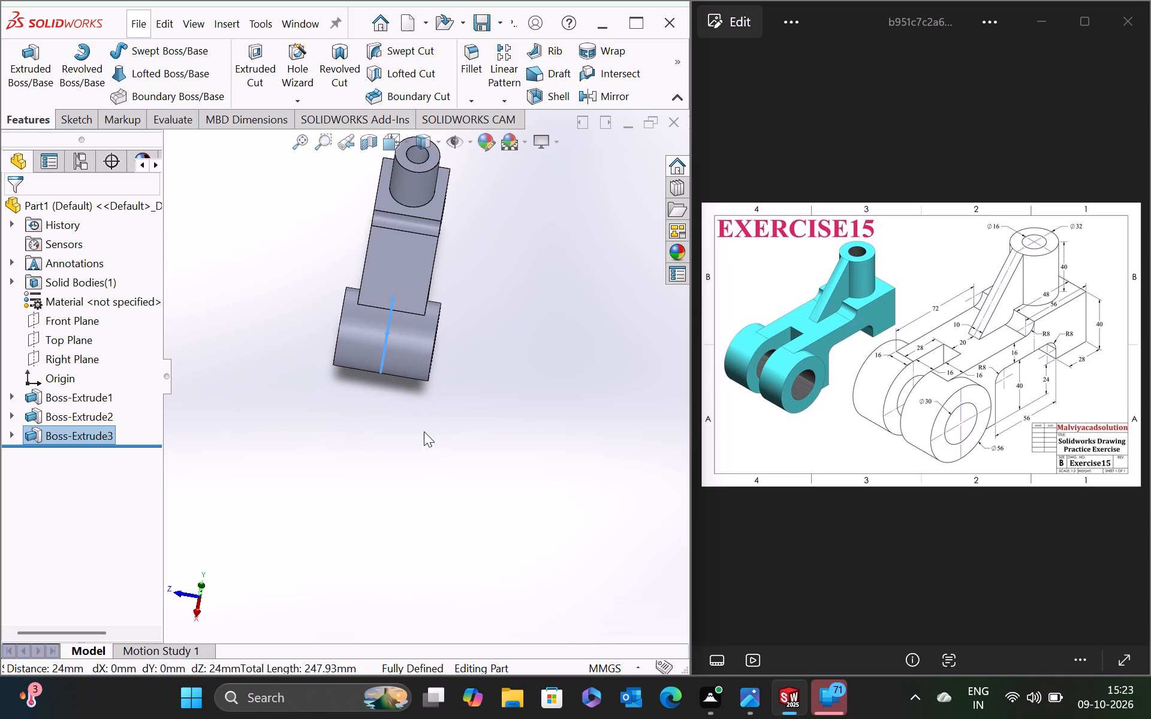
{"action": "scroll", "coordinate": [424, 431], "scroll_direction": "up", "scroll_amount": 2}
{"action": "right_click", "coordinate": [405, 301]}
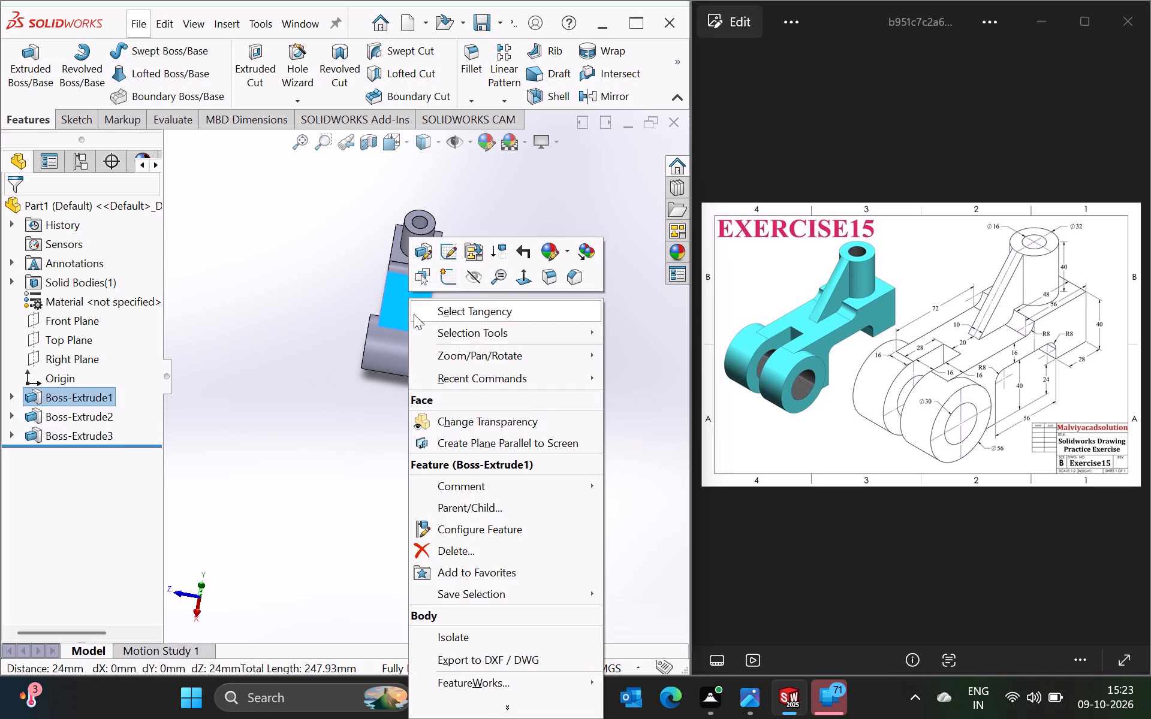
{"action": "left_click", "coordinate": [450, 276]}
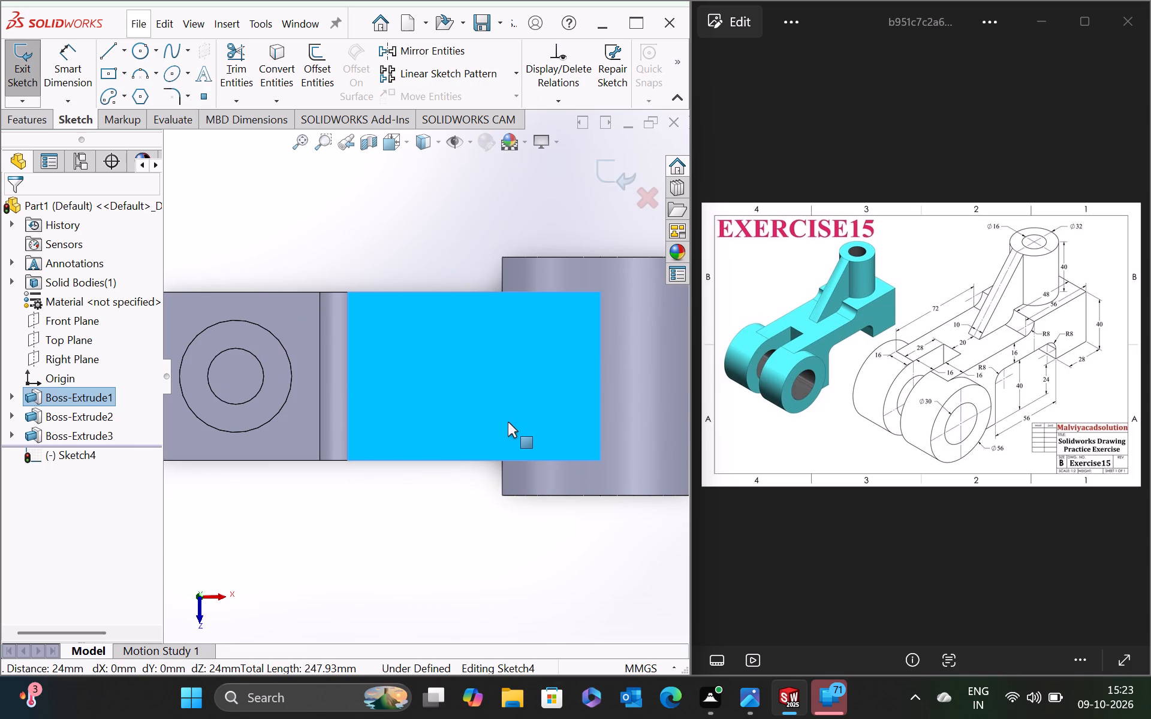
{"action": "scroll", "coordinate": [508, 422], "scroll_direction": "up", "scroll_amount": 3}
{"action": "scroll", "coordinate": [514, 364], "scroll_direction": "down", "scroll_amount": 2}
{"action": "left_click", "coordinate": [481, 390]}
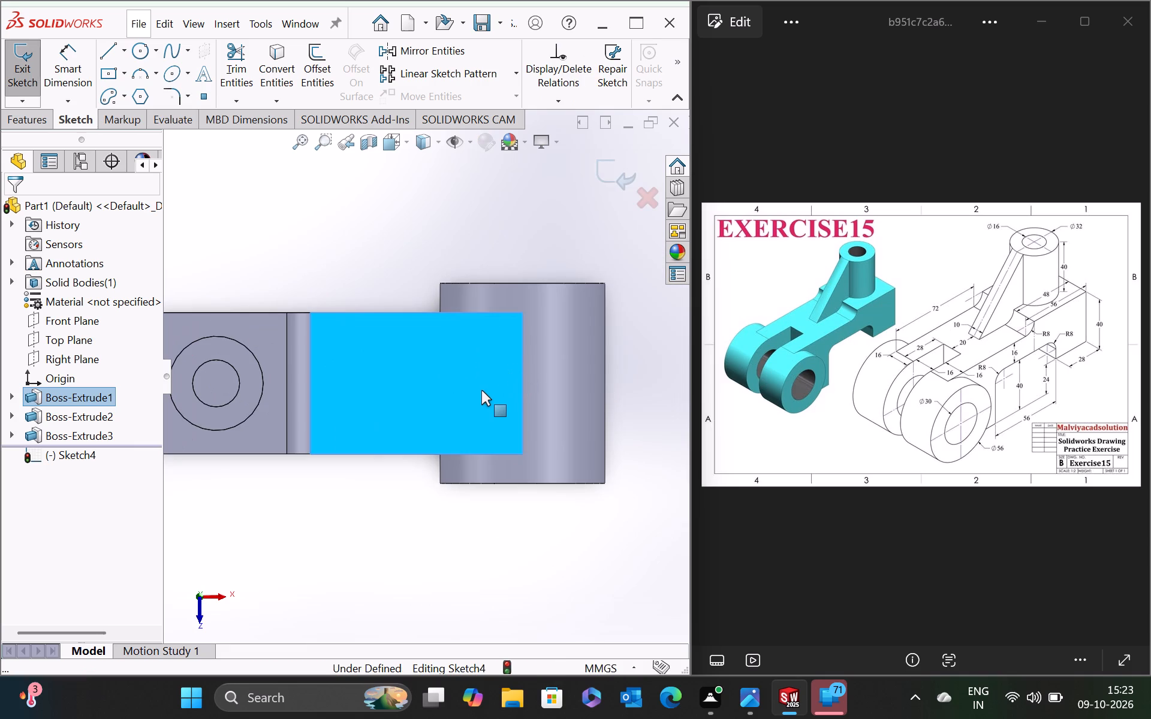
{"action": "key", "text": "Escape"}
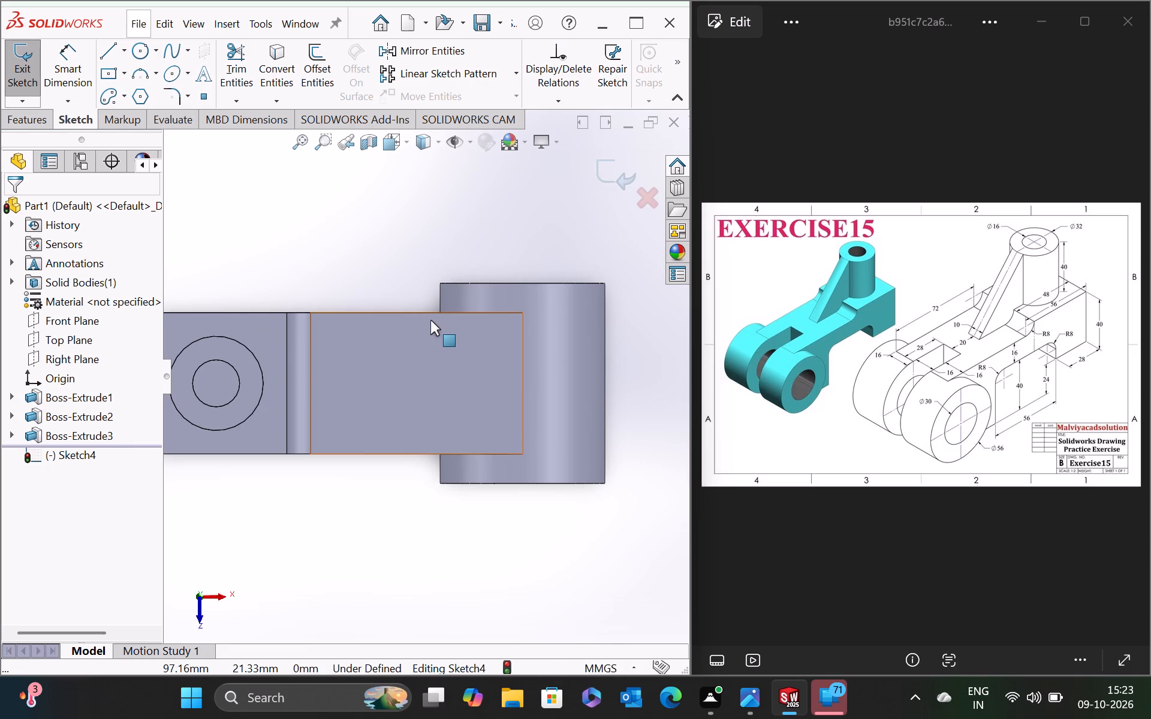
{"action": "scroll", "coordinate": [424, 323], "scroll_direction": "up", "scroll_amount": 3}
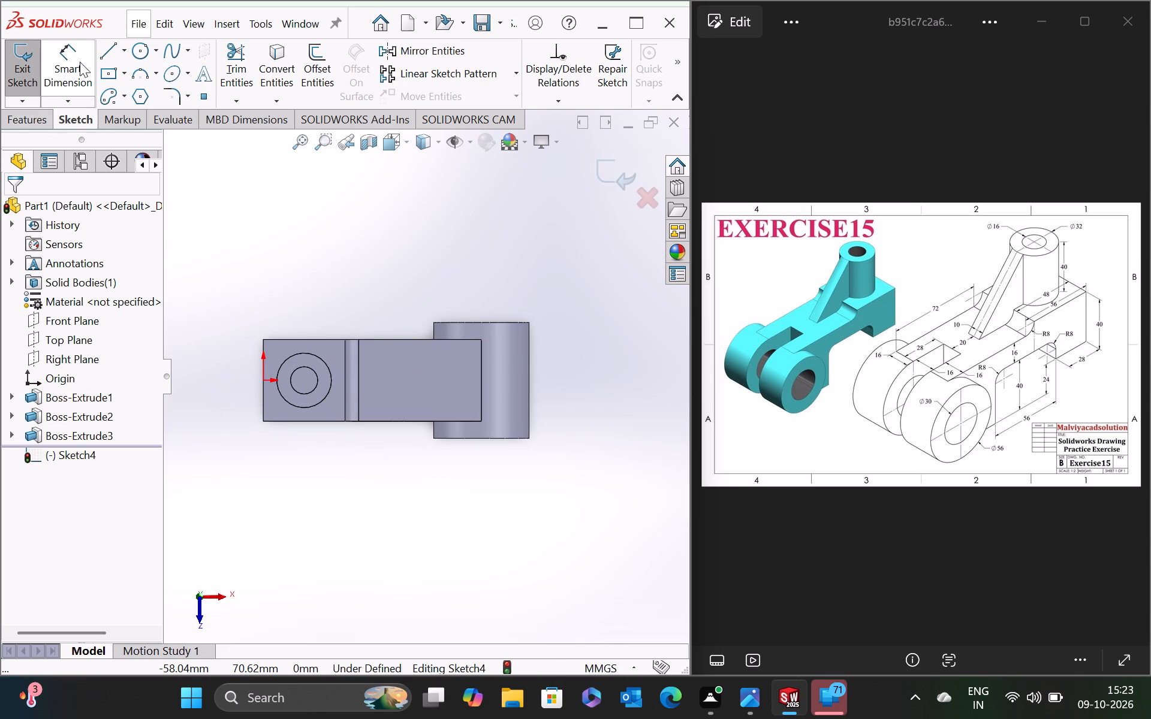
Sketch a 3 Point Corner Rectangle on the arm's top face near the cylinder, about 15 mm across the arm's width.
{"action": "left_click", "coordinate": [106, 73]}
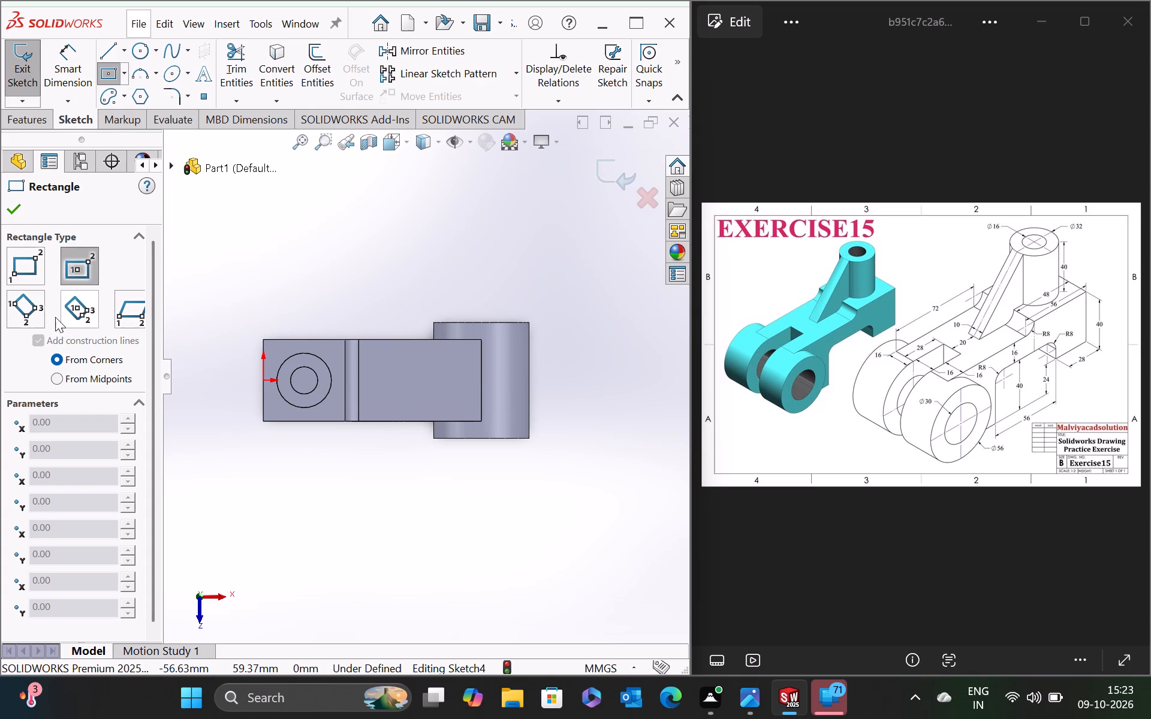
{"action": "left_click", "coordinate": [25, 309]}
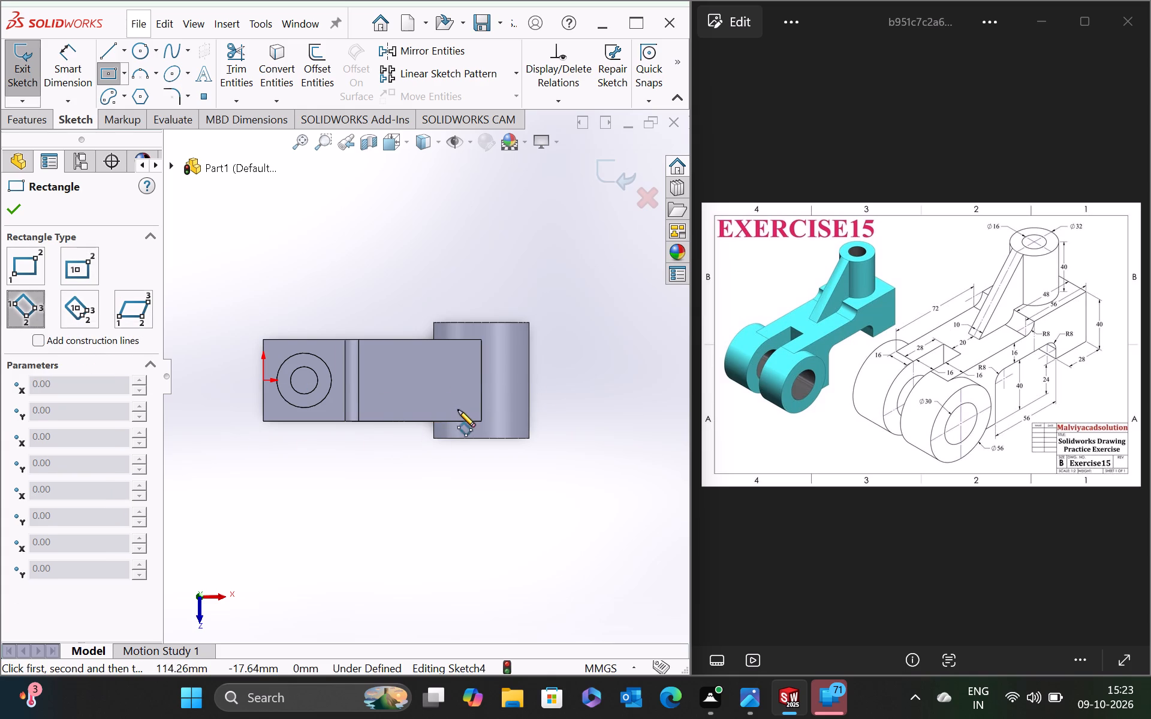
{"action": "left_click", "coordinate": [439, 394]}
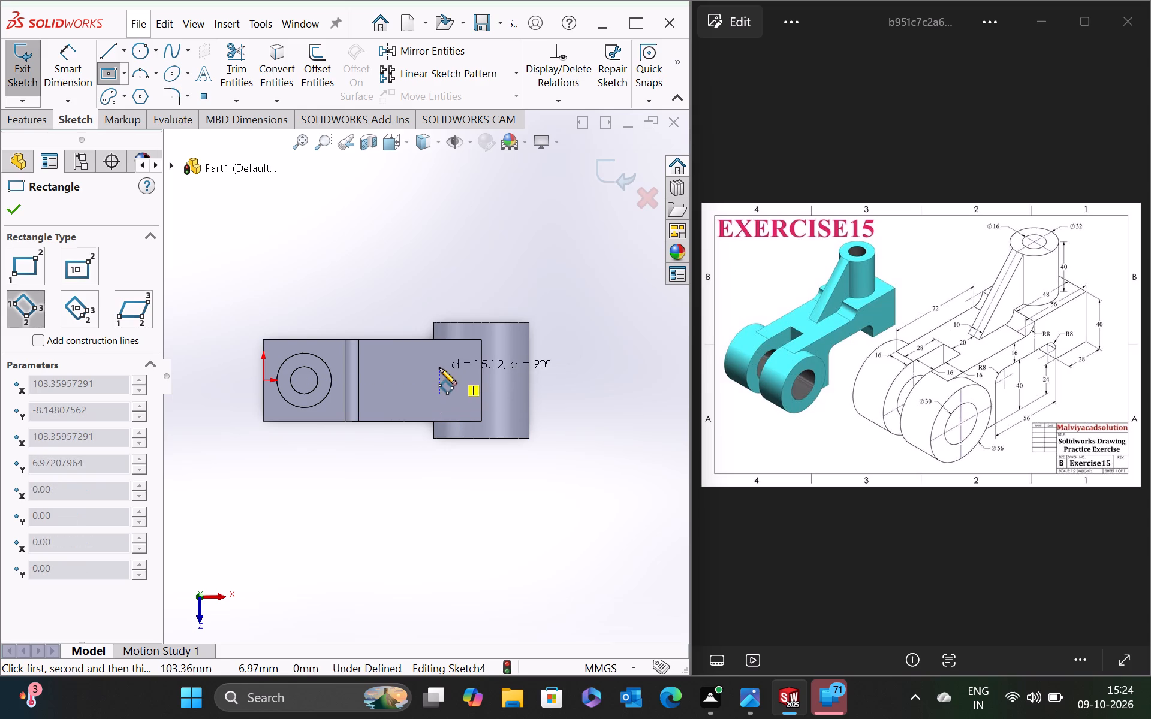
{"action": "left_click", "coordinate": [439, 368]}
{"action": "left_click", "coordinate": [478, 368]}
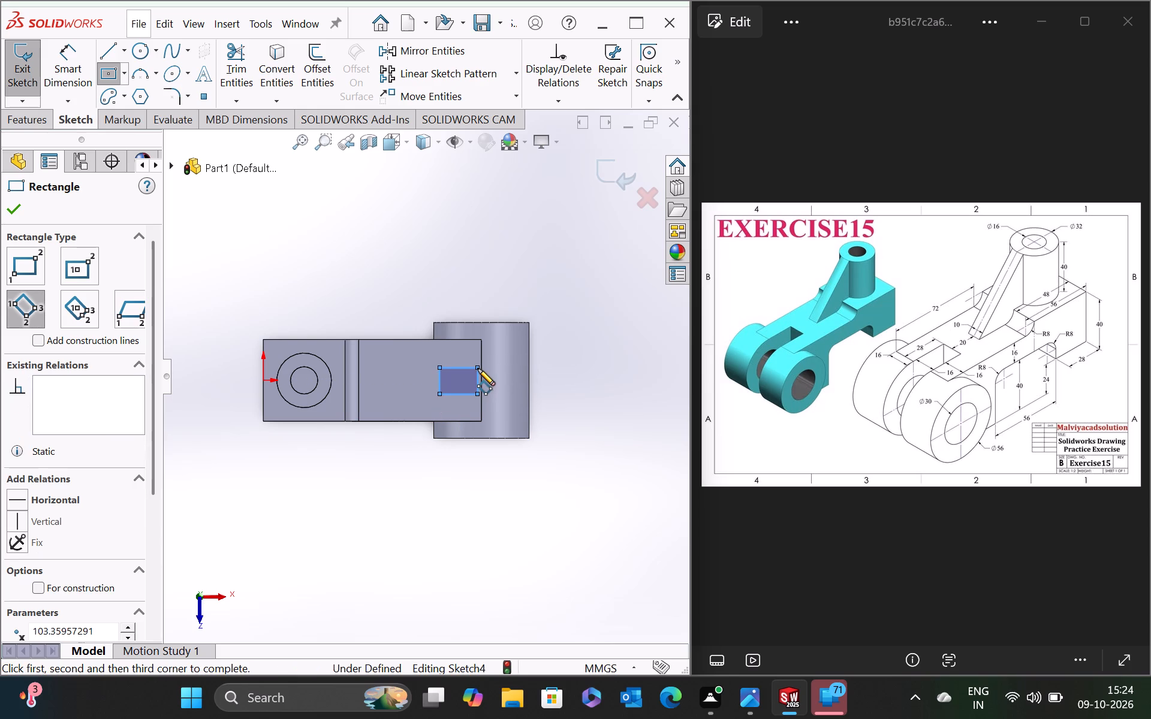
{"action": "key", "text": "Escape"}
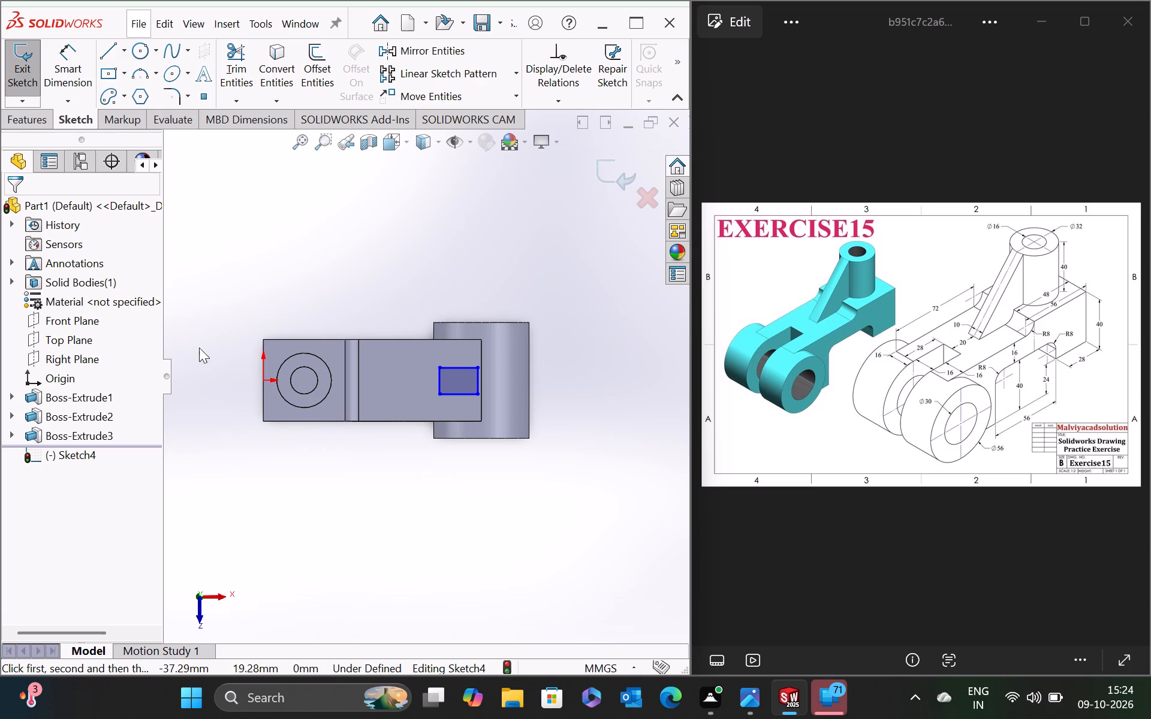
Add a horizontal relation between the midpoint of the rectangle's edge nearest the boss and the origin.
{"action": "left_click", "coordinate": [53, 82]}
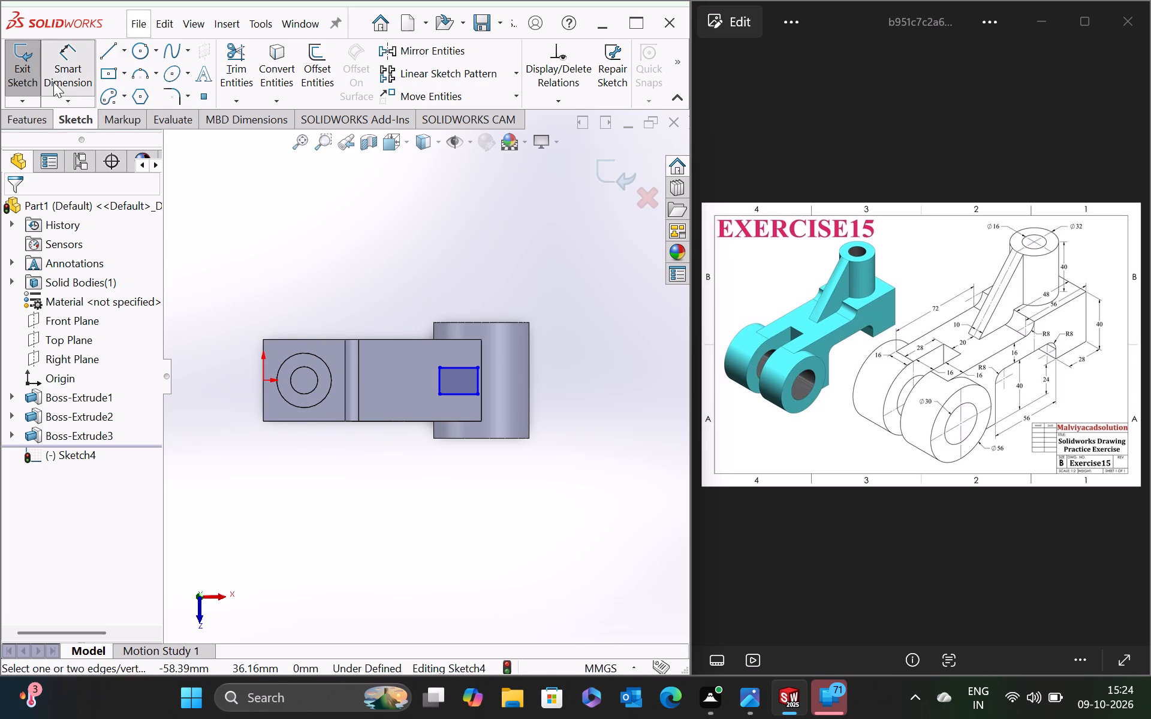
{"action": "left_click", "coordinate": [262, 379]}
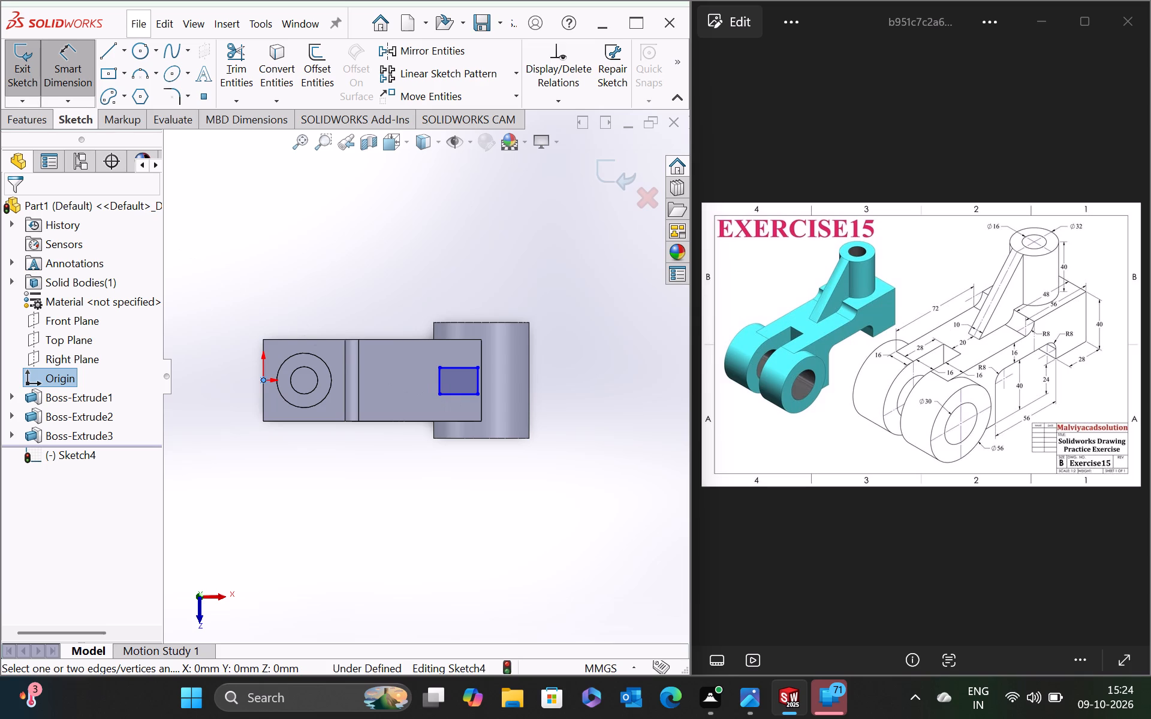
{"action": "left_click", "coordinate": [67, 77]}
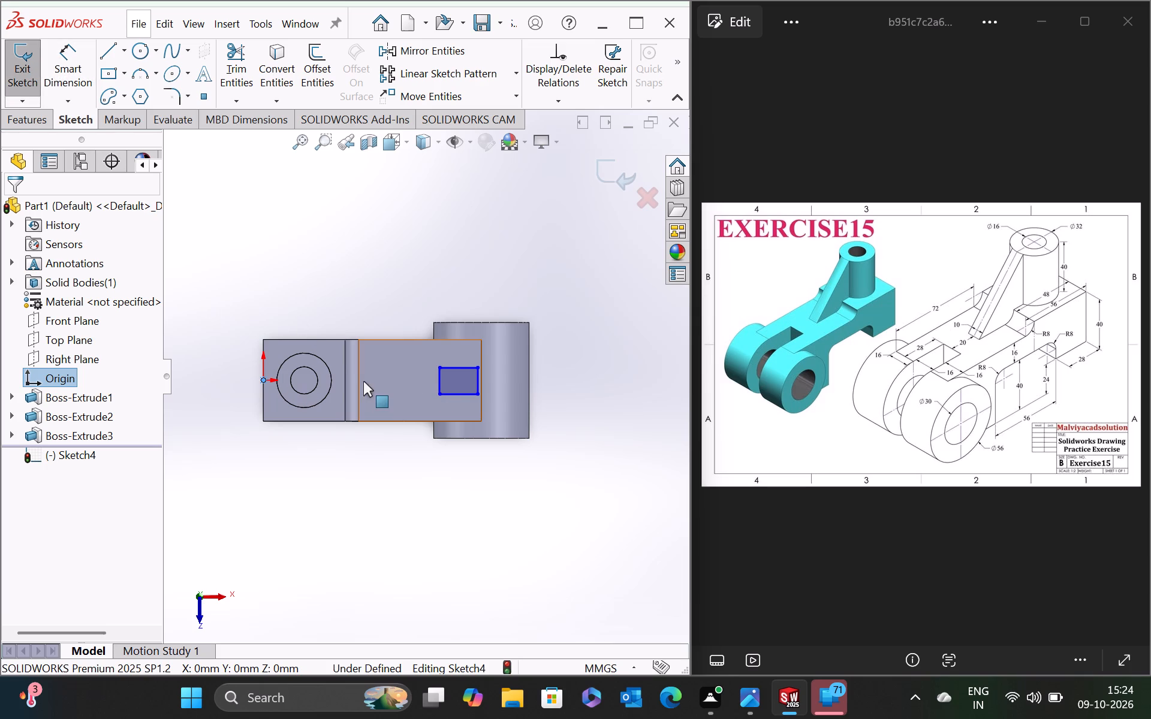
{"action": "left_click", "coordinate": [438, 380], "text": "ctrl"}
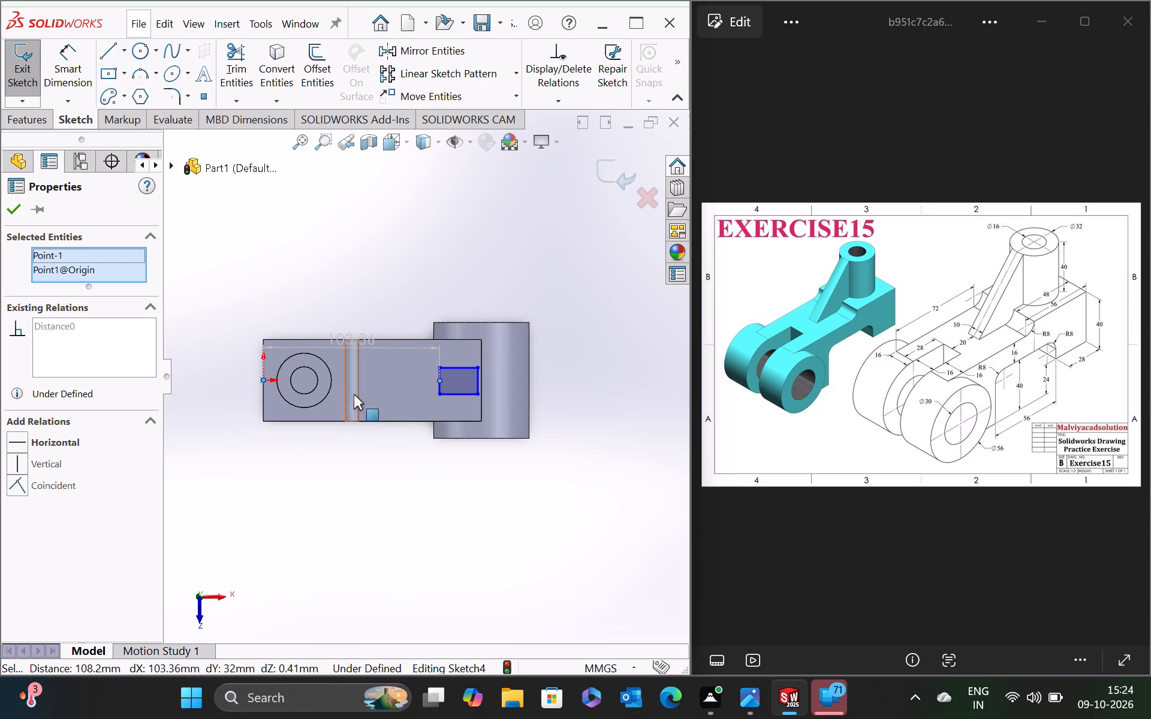
{"action": "left_click", "coordinate": [19, 444]}
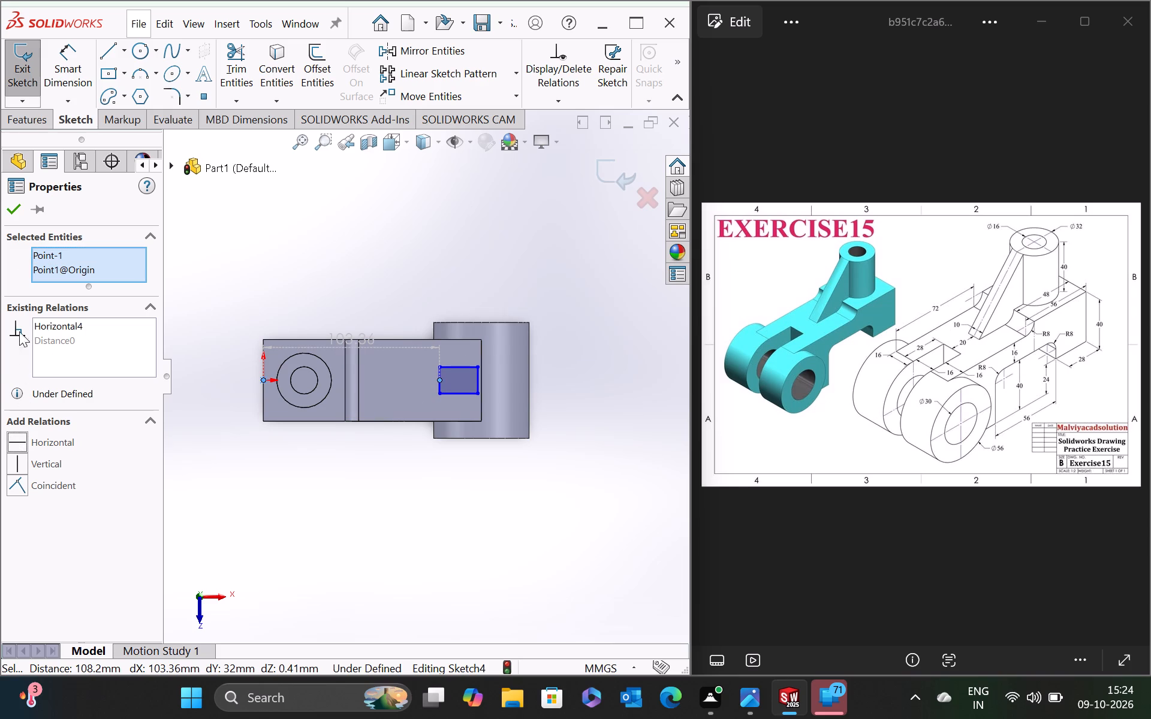
{"action": "left_click", "coordinate": [19, 209]}
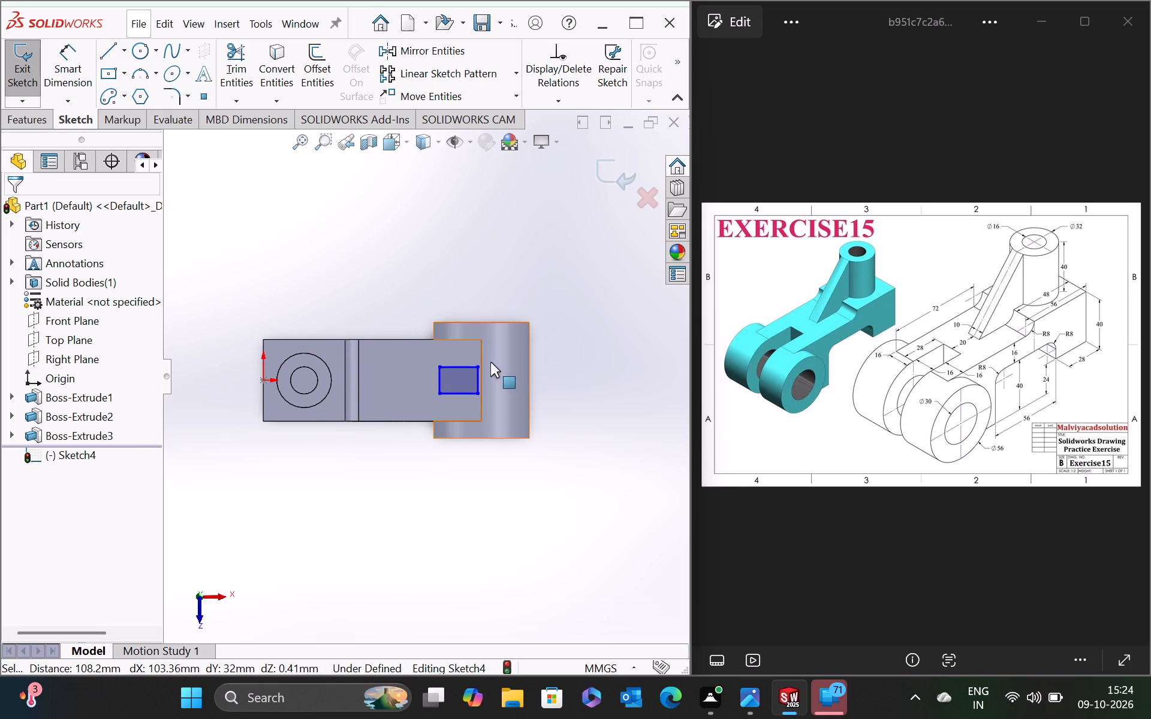
{"action": "scroll", "coordinate": [488, 374], "scroll_direction": "down", "scroll_amount": 1}
{"action": "scroll", "coordinate": [488, 374], "scroll_direction": "up", "scroll_amount": 2}
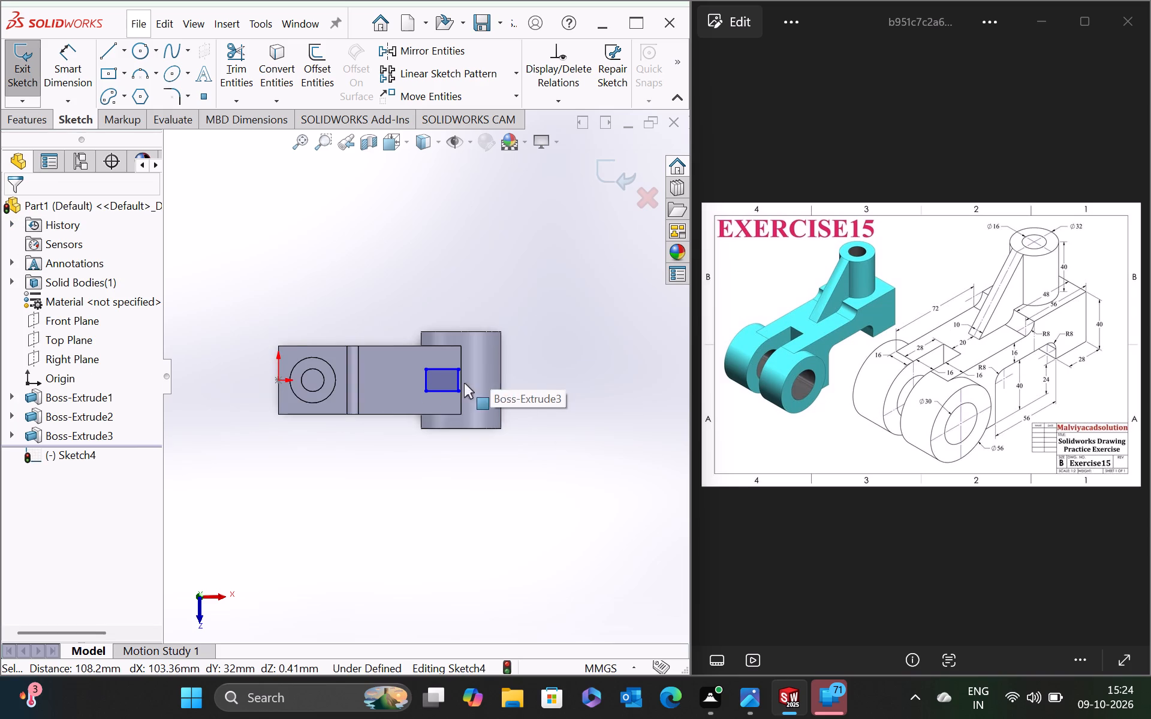
Dimension the slot rectangle's width across the arm as 16 mm.
{"action": "scroll", "coordinate": [439, 391], "scroll_direction": "down", "scroll_amount": 1}
{"action": "scroll", "coordinate": [438, 392], "scroll_direction": "up", "scroll_amount": 1}
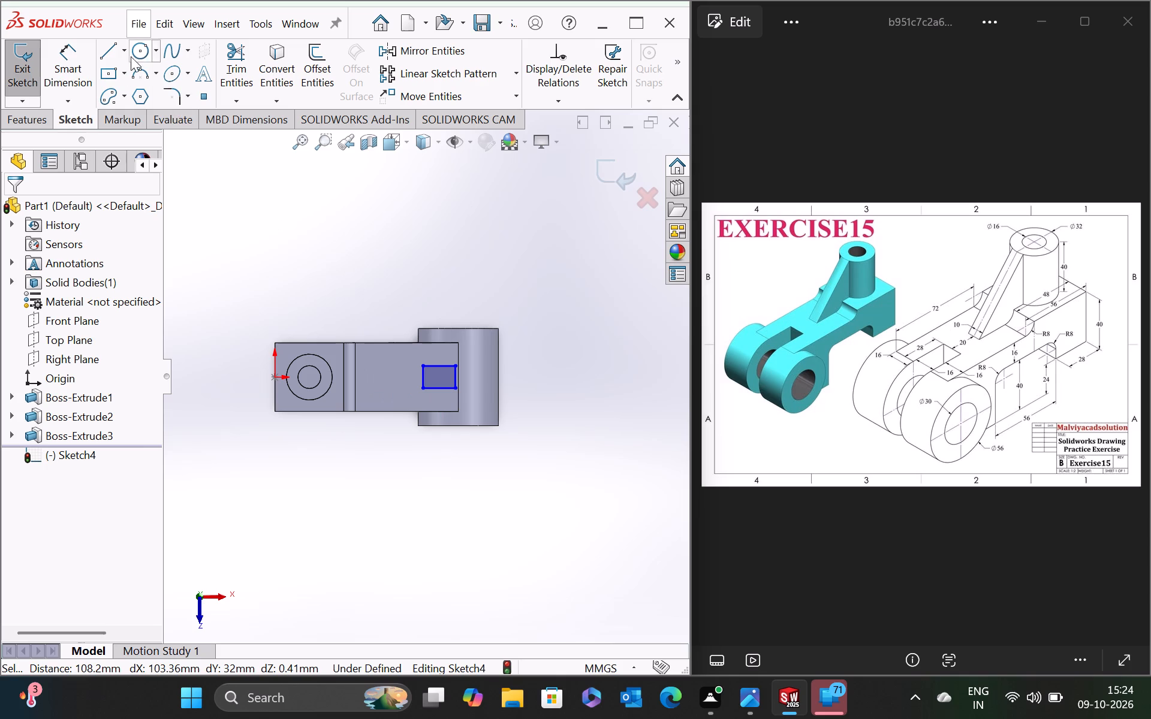
{"action": "left_click", "coordinate": [76, 66]}
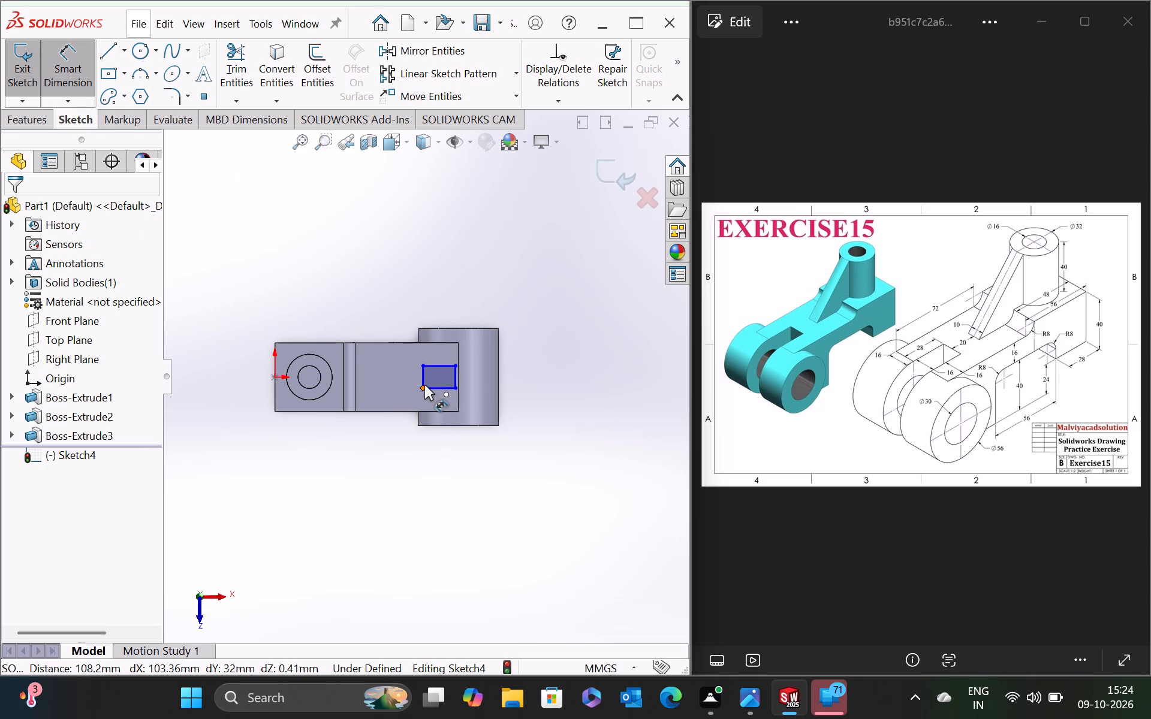
{"action": "left_click", "coordinate": [422, 383]}
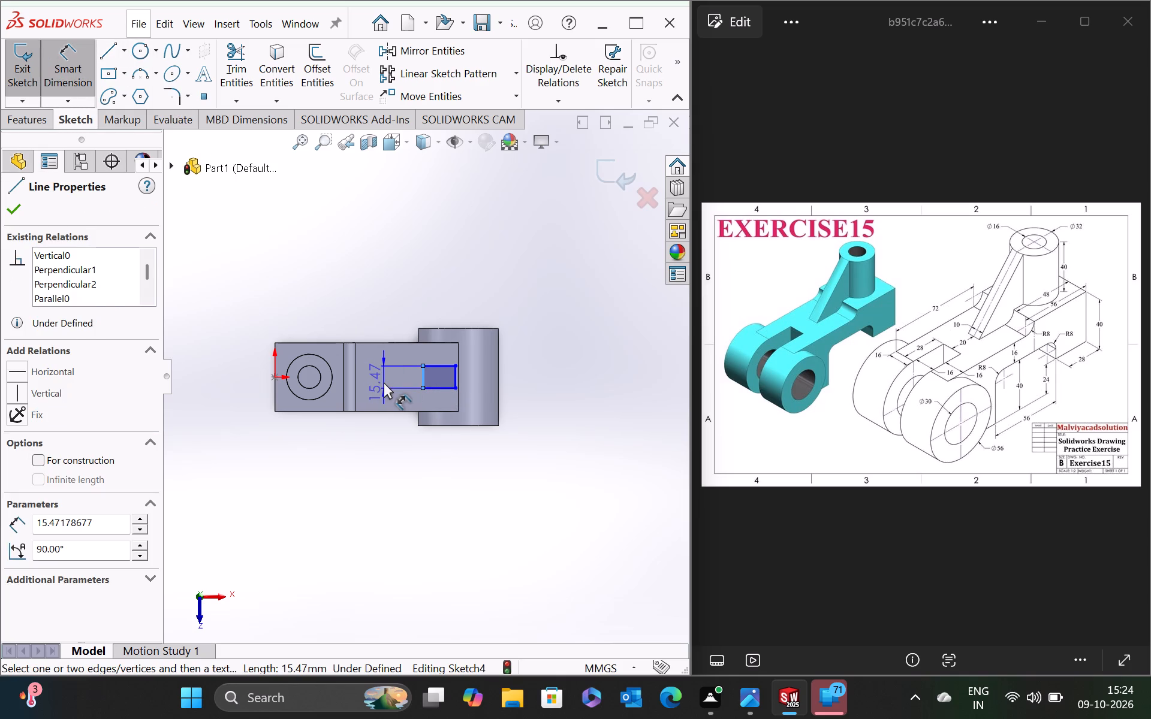
{"action": "left_click", "coordinate": [384, 382]}
{"action": "type", "text": "16"}
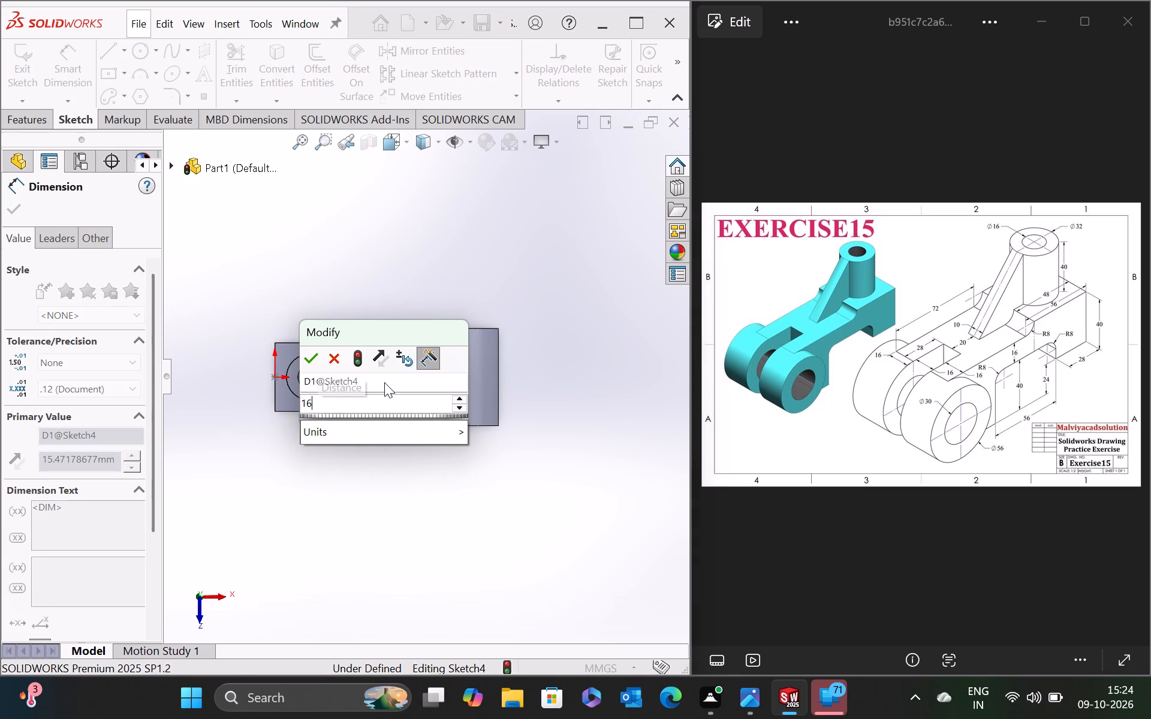
{"action": "key", "text": "Return"}
{"action": "scroll", "coordinate": [455, 387], "scroll_direction": "down", "scroll_amount": 3}
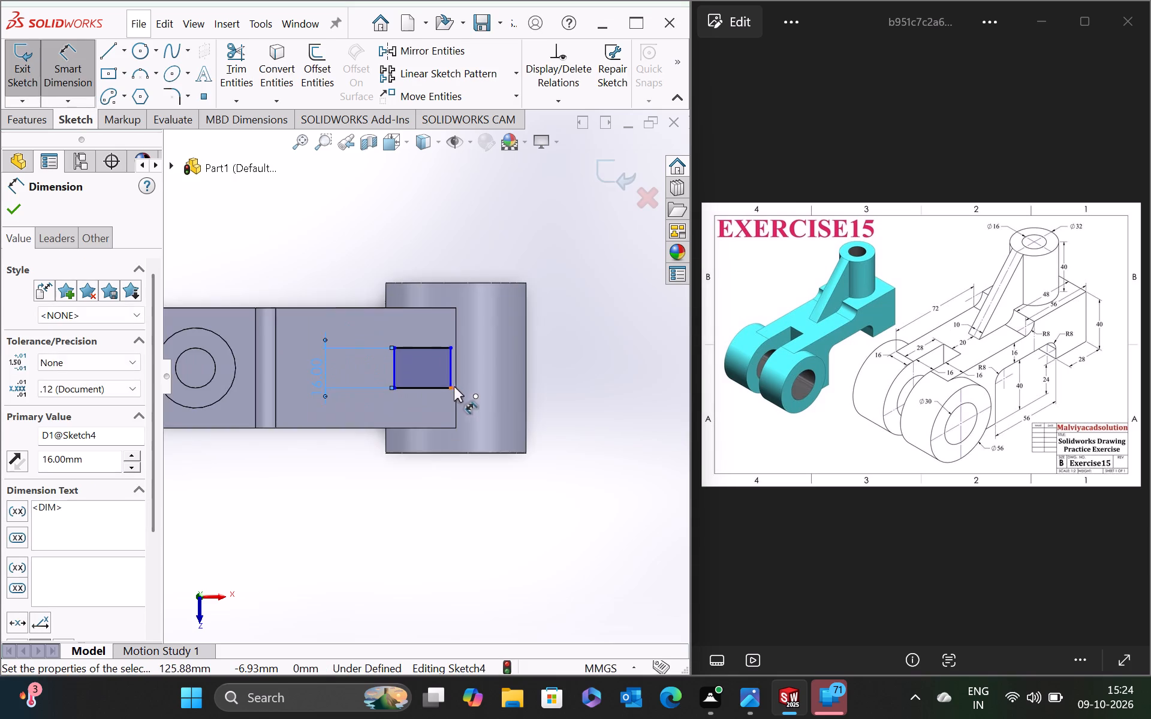
{"action": "scroll", "coordinate": [408, 409], "scroll_direction": "up", "scroll_amount": 2}
{"action": "scroll", "coordinate": [416, 388], "scroll_direction": "down", "scroll_amount": 3}
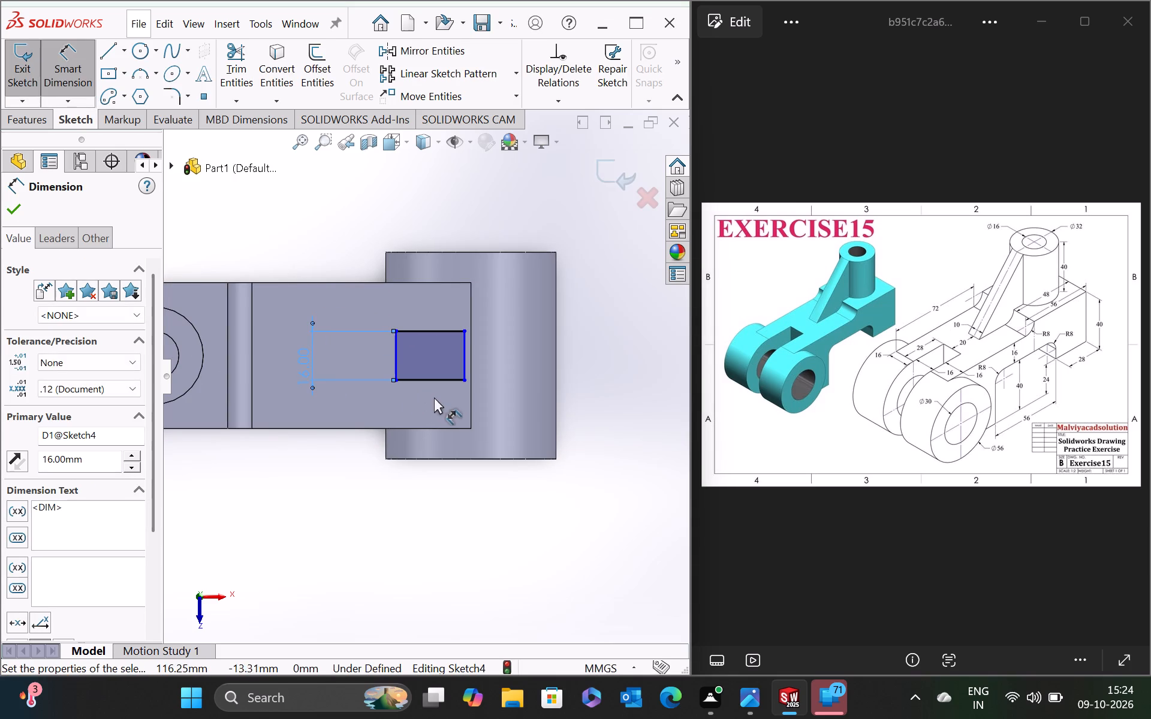
{"action": "left_click", "coordinate": [13, 212]}
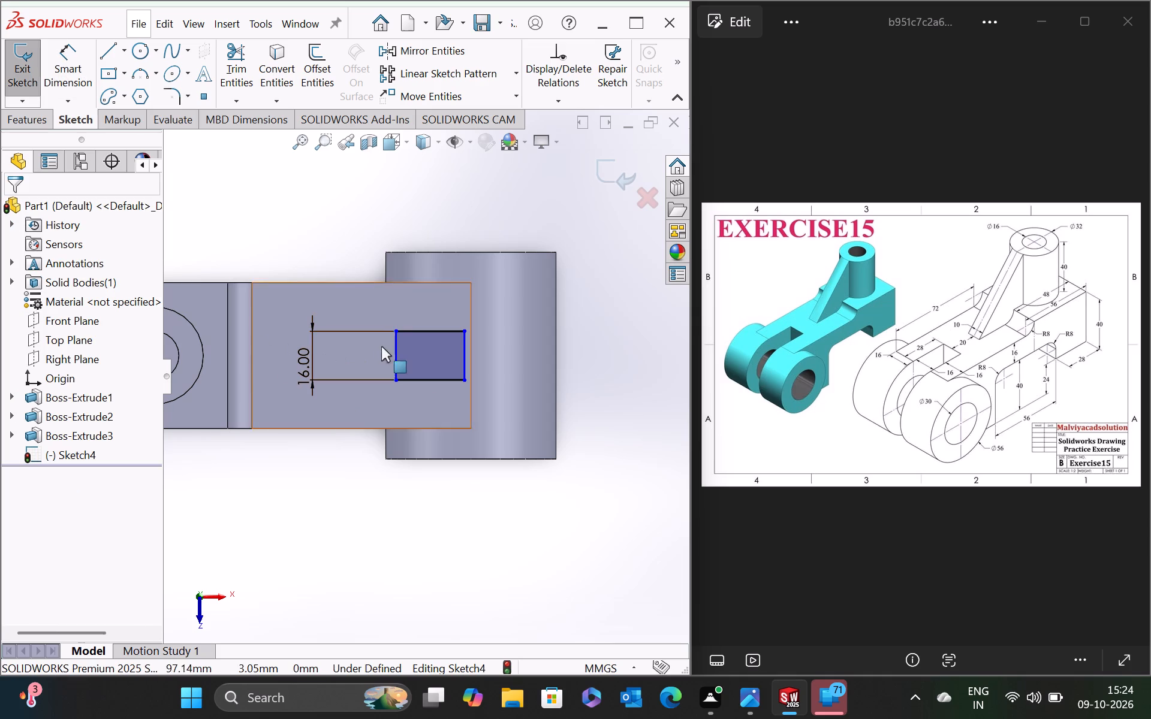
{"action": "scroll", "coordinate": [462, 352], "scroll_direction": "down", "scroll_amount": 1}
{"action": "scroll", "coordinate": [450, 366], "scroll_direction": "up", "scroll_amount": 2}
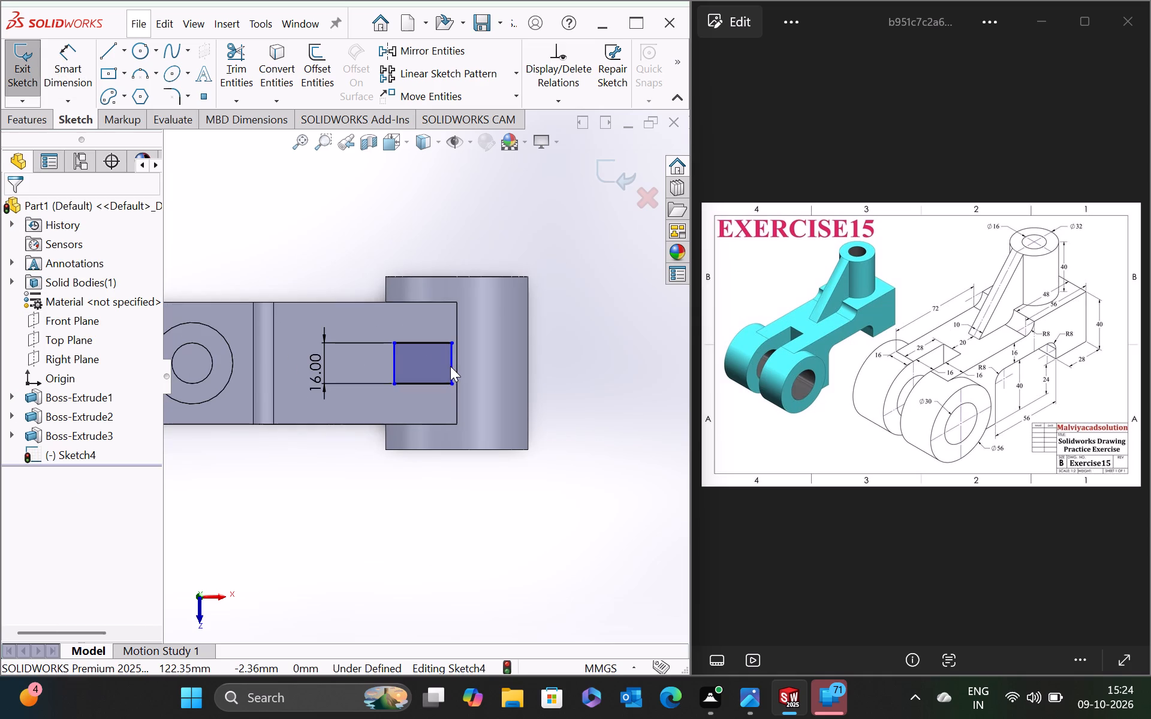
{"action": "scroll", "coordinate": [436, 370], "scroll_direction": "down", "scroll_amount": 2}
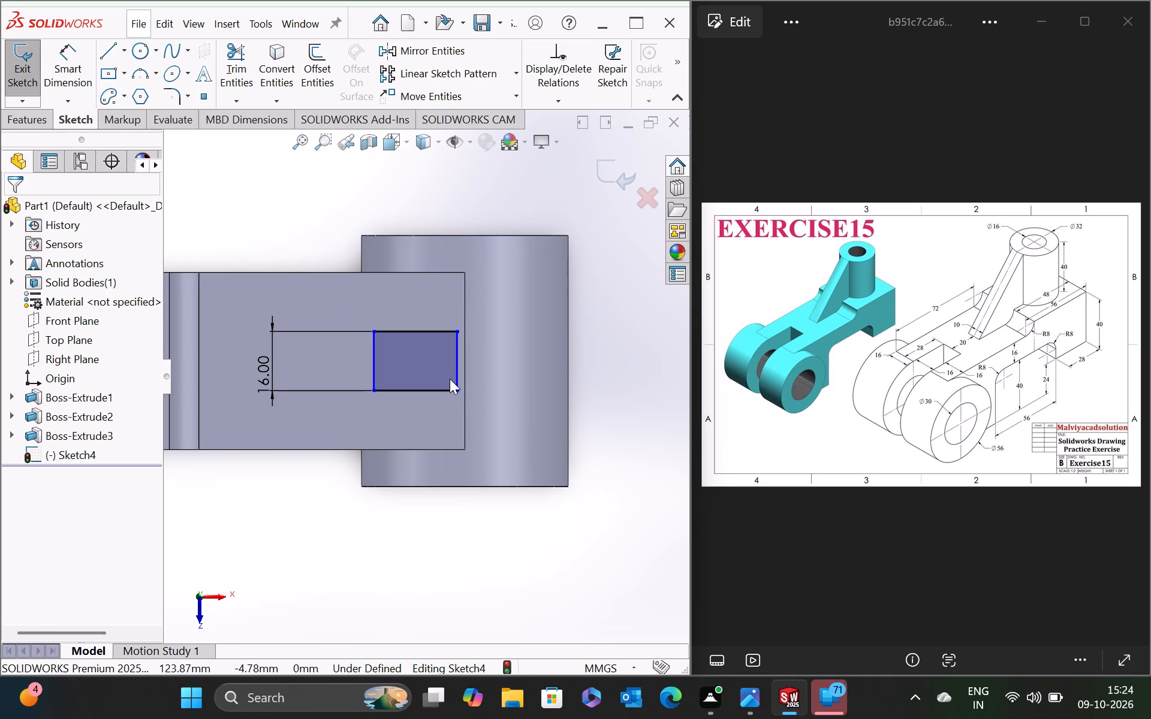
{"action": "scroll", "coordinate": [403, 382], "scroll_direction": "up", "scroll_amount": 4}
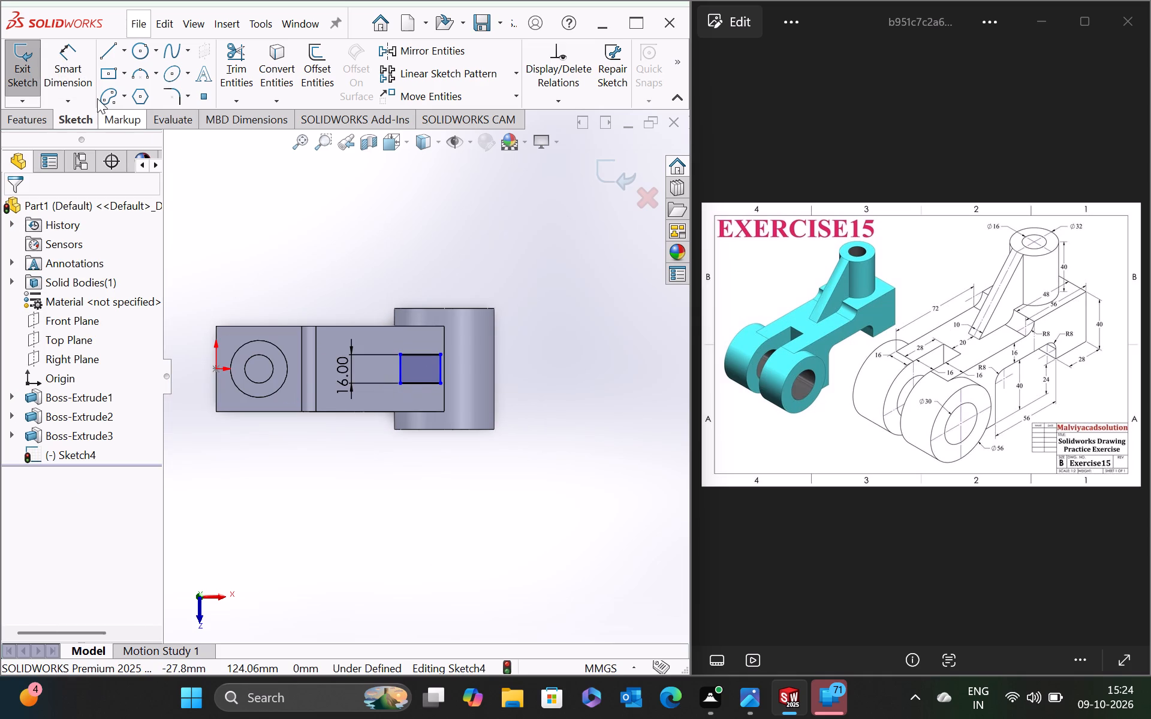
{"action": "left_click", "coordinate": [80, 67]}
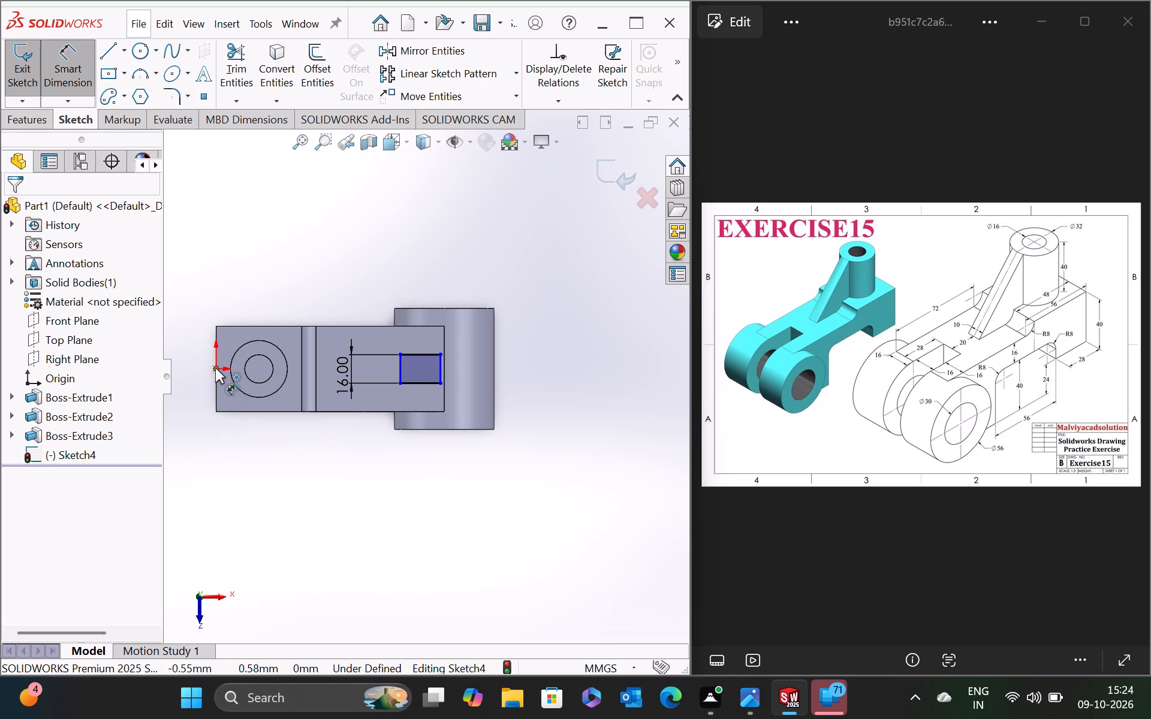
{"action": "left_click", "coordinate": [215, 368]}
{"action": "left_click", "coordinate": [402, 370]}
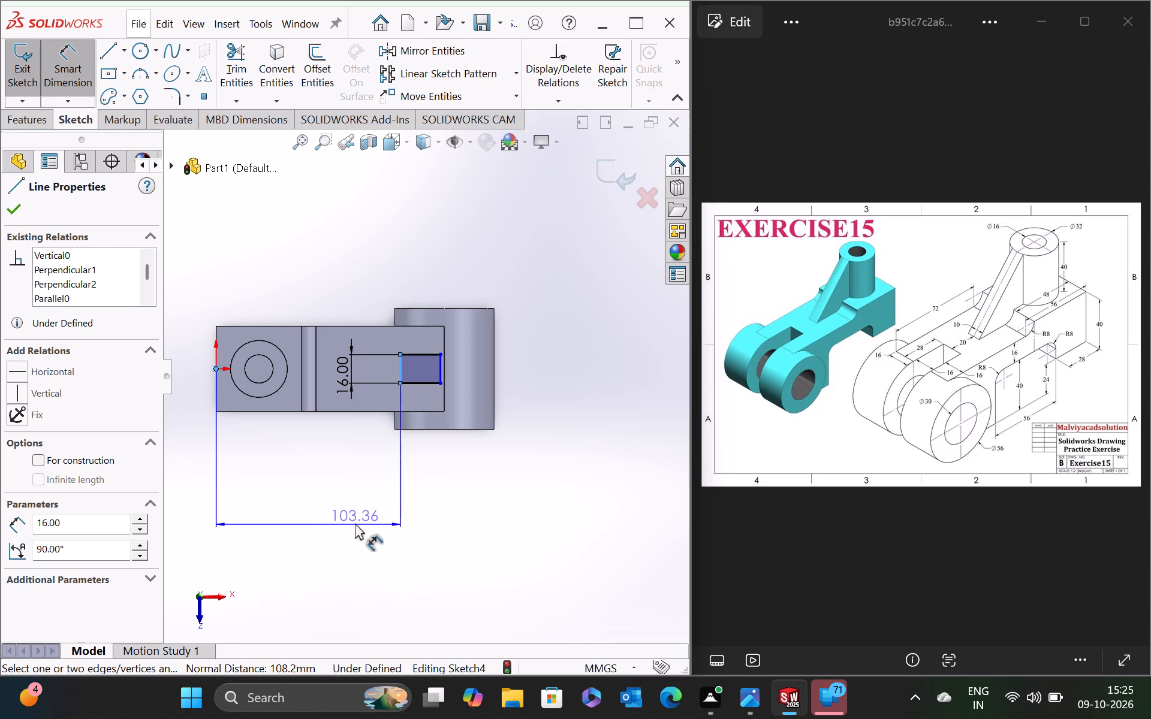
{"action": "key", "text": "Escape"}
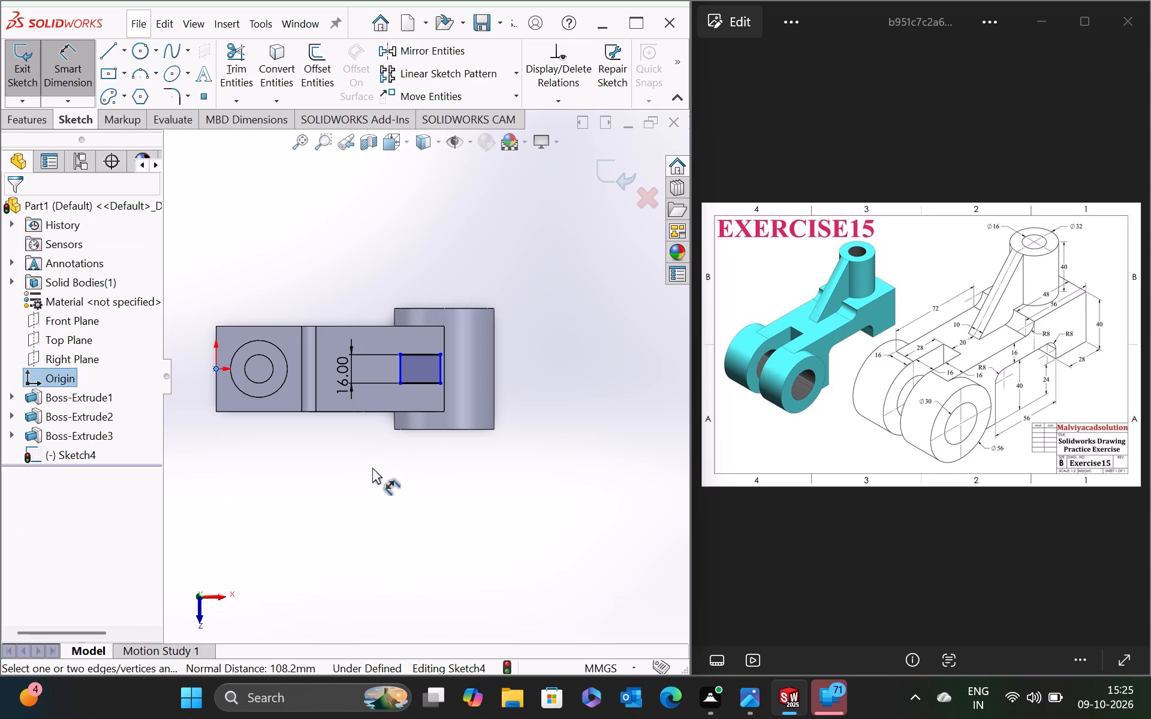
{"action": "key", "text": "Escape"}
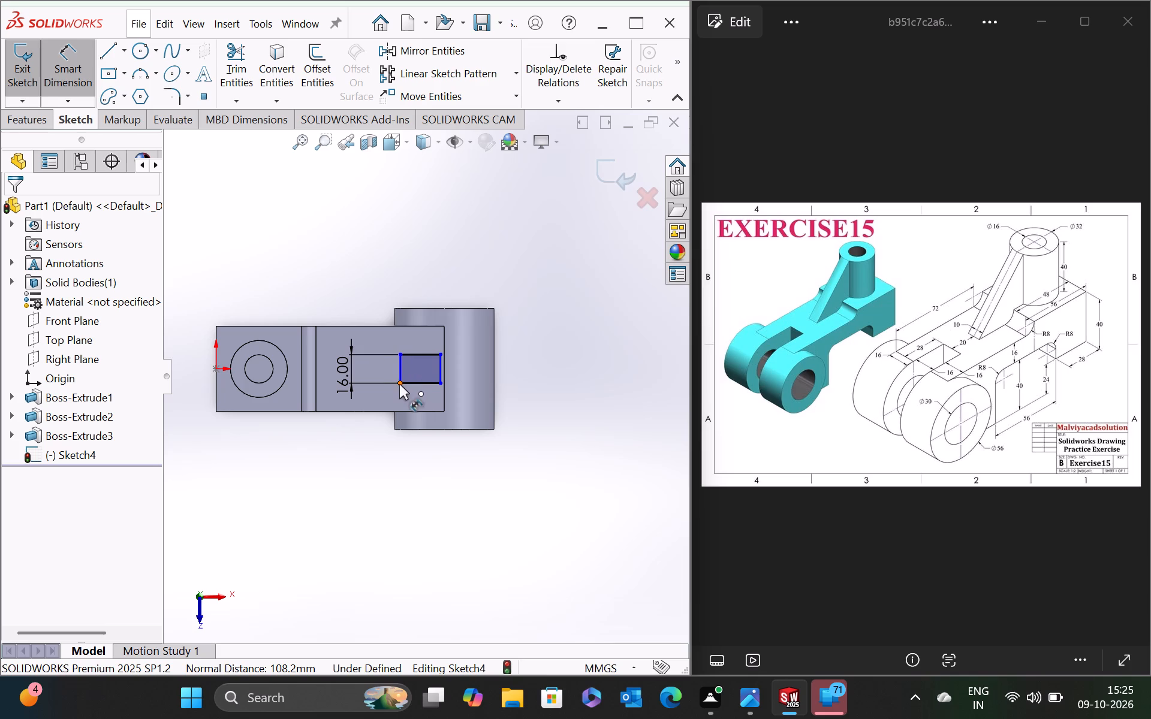
Dimension the distance from the rectangle's edge nearest the boss to the arm's end edge as 28 mm.
{"action": "left_click", "coordinate": [400, 373]}
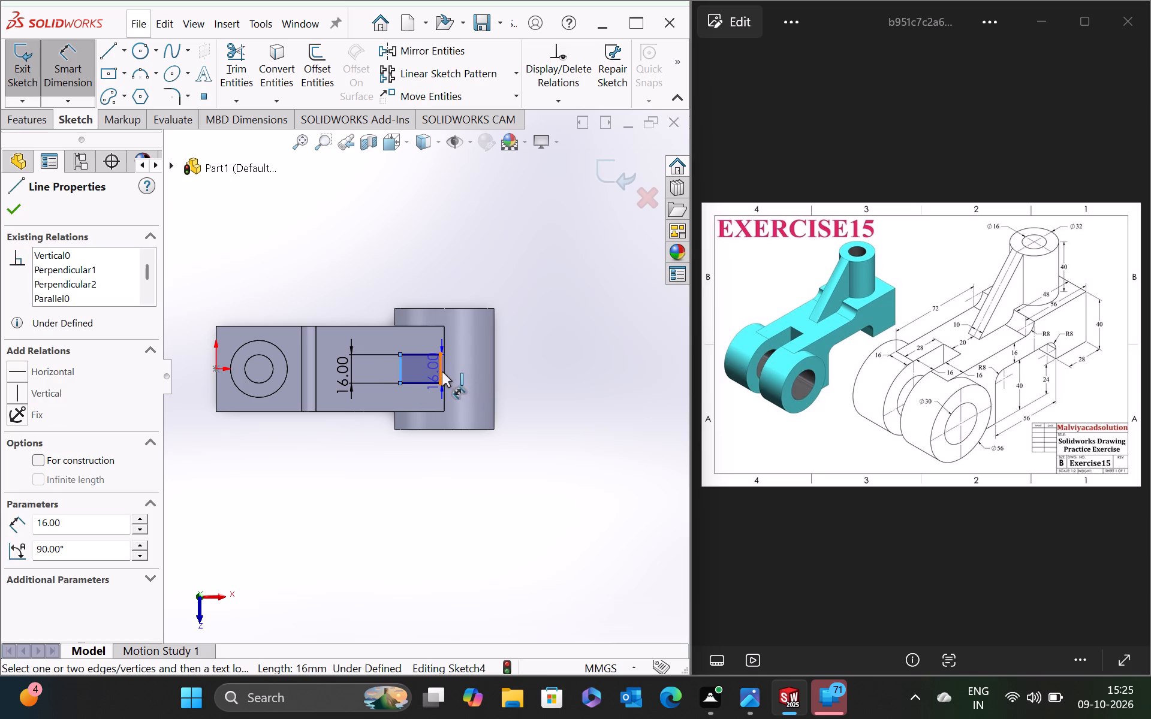
{"action": "left_click", "coordinate": [444, 405]}
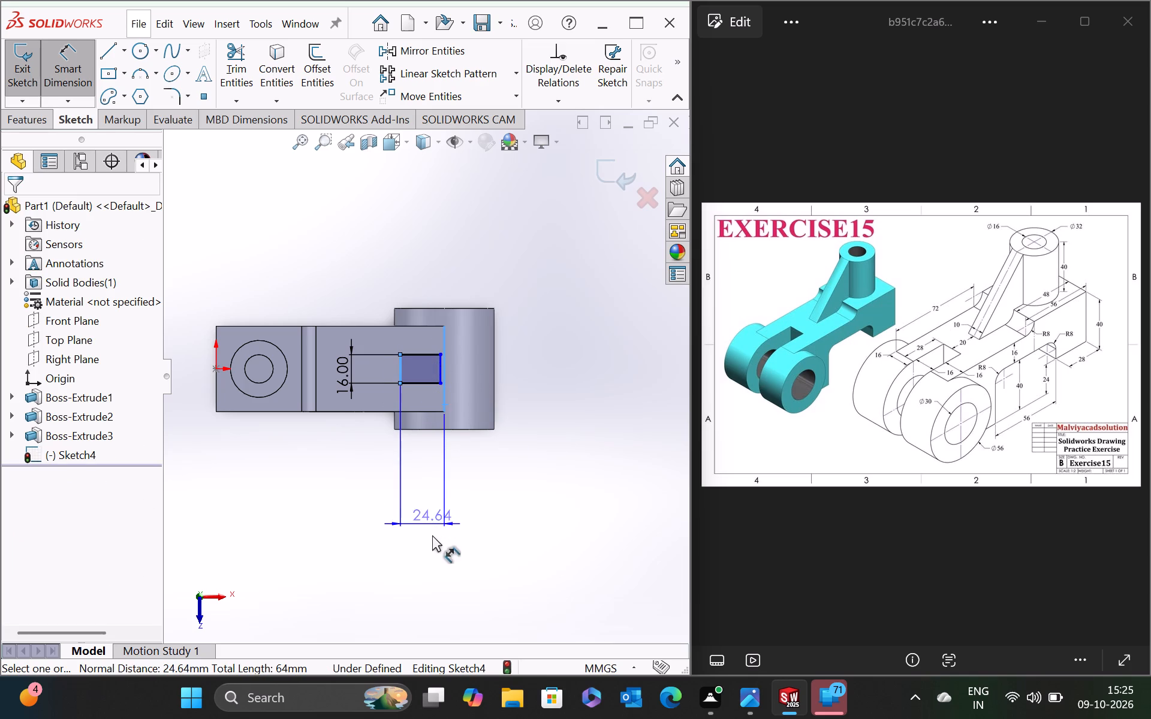
{"action": "left_click", "coordinate": [430, 549]}
{"action": "key", "text": "2"}
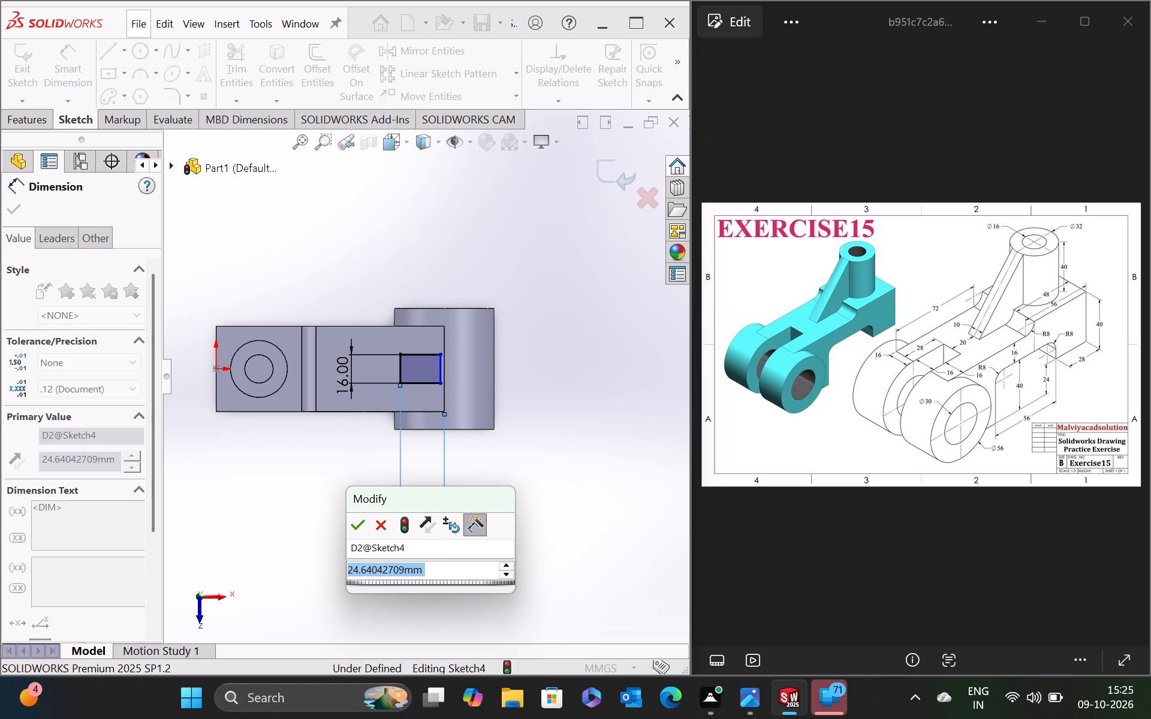
{"action": "key", "text": "8"}
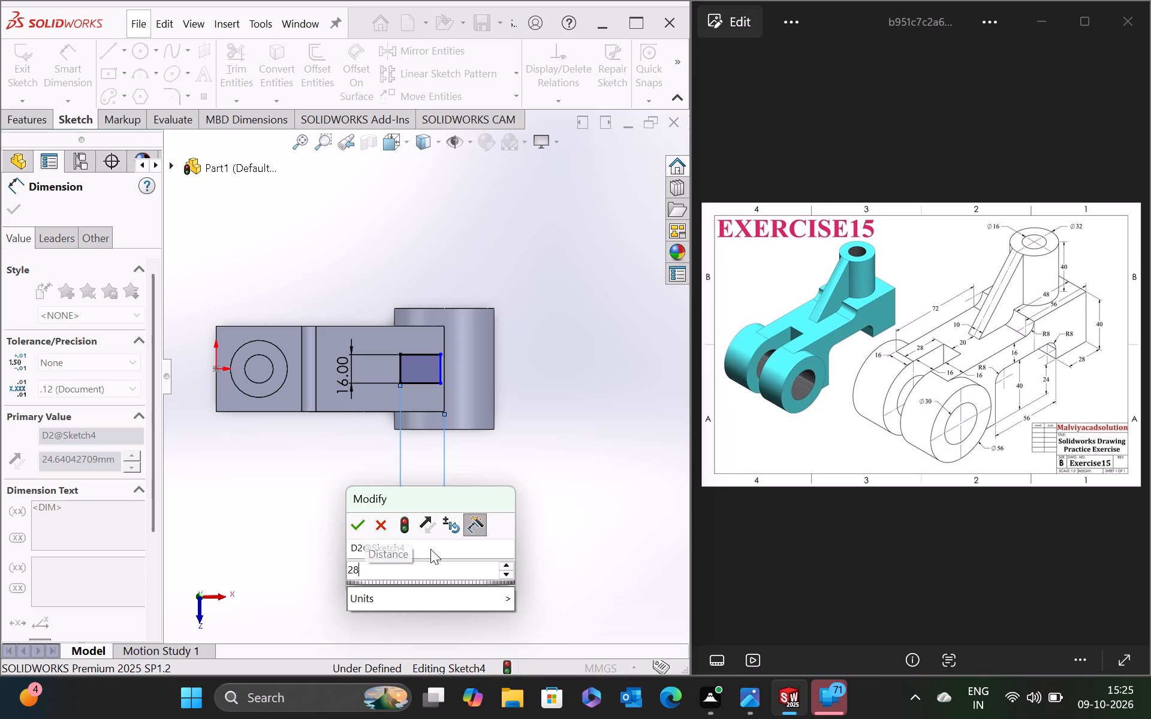
{"action": "key", "text": "Return"}
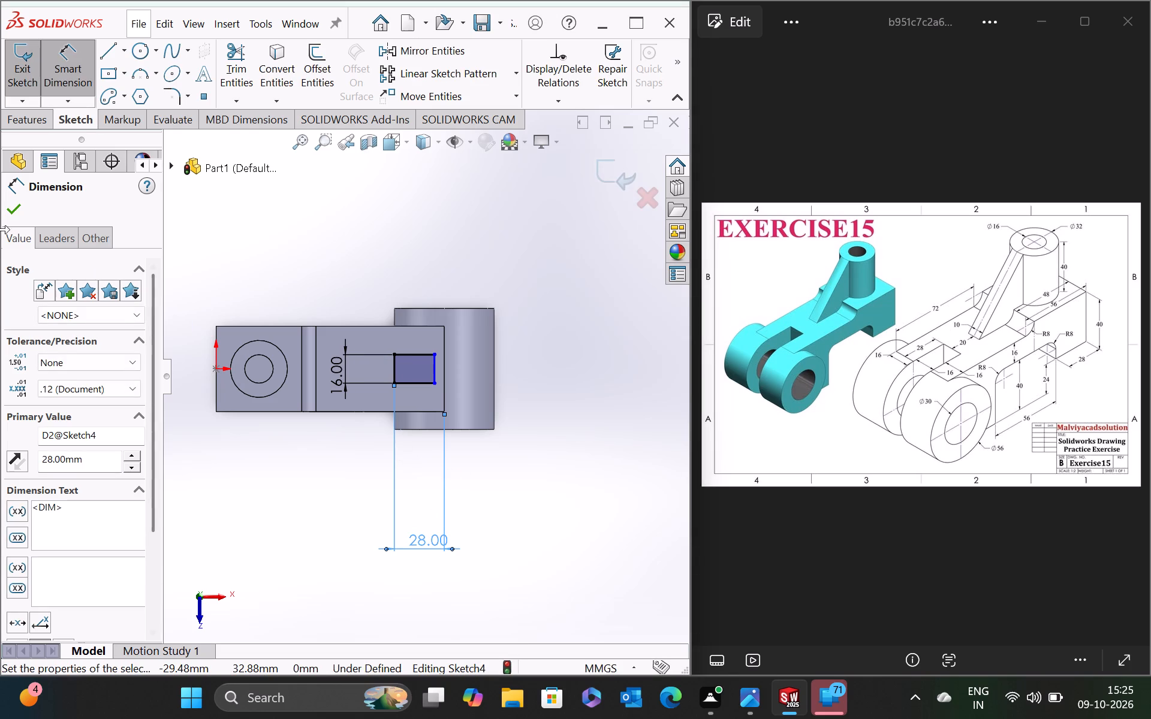
{"action": "left_click", "coordinate": [13, 208]}
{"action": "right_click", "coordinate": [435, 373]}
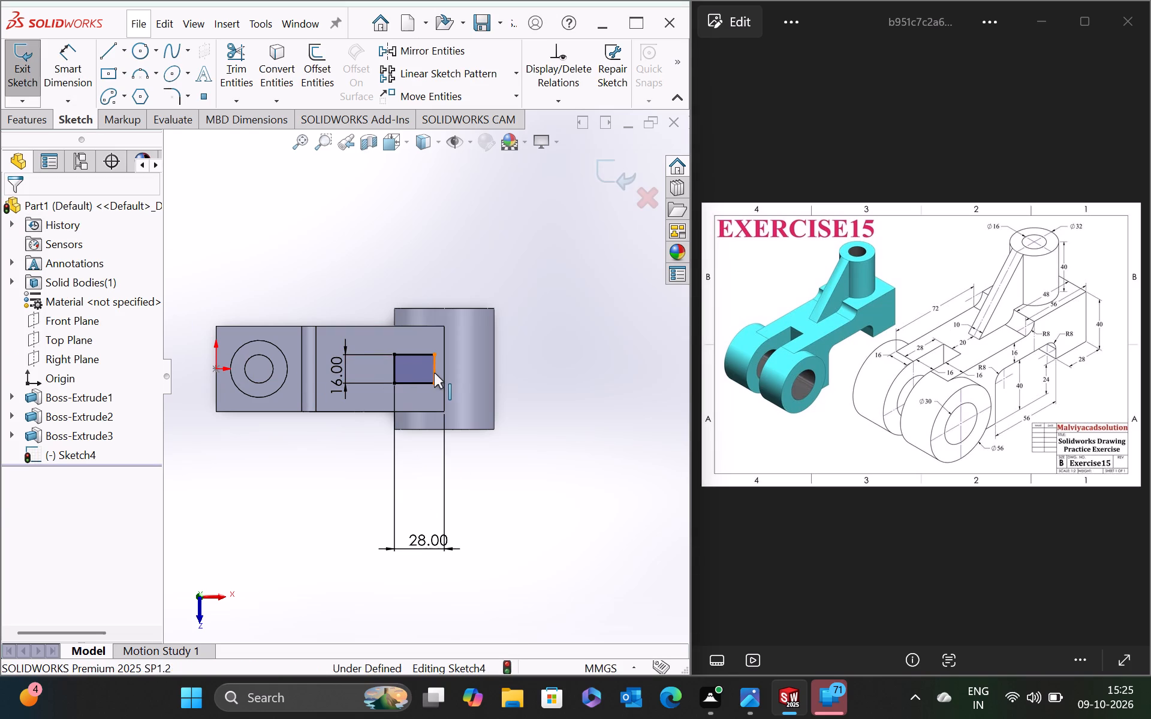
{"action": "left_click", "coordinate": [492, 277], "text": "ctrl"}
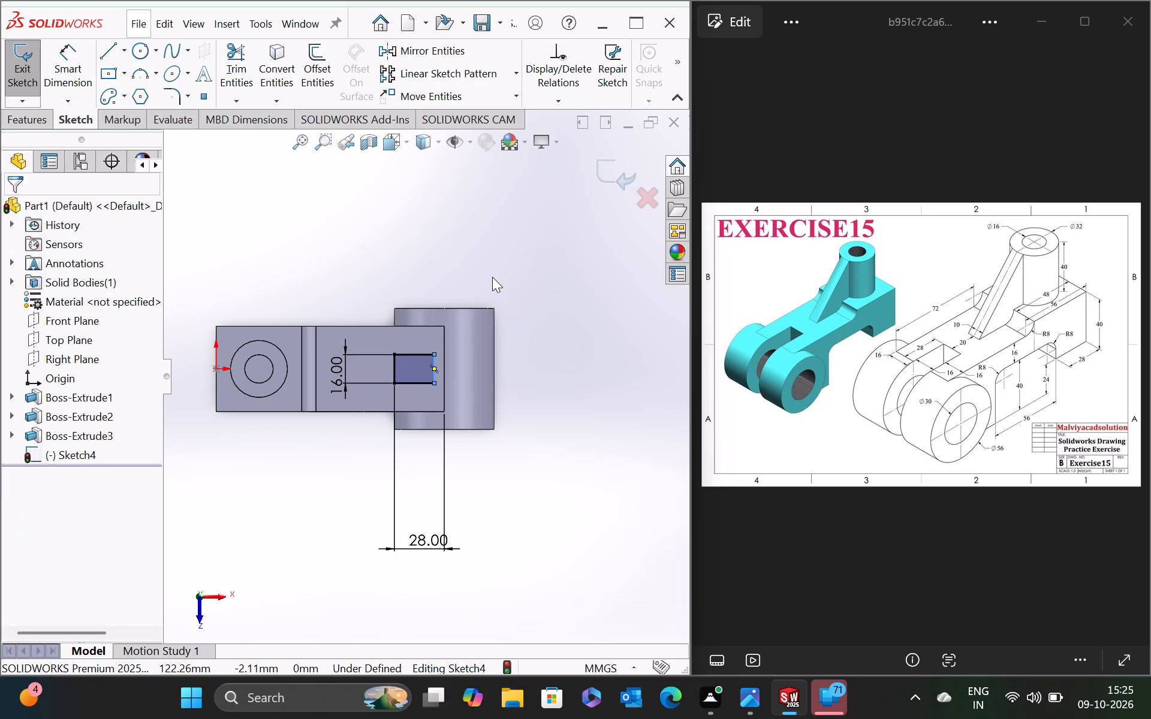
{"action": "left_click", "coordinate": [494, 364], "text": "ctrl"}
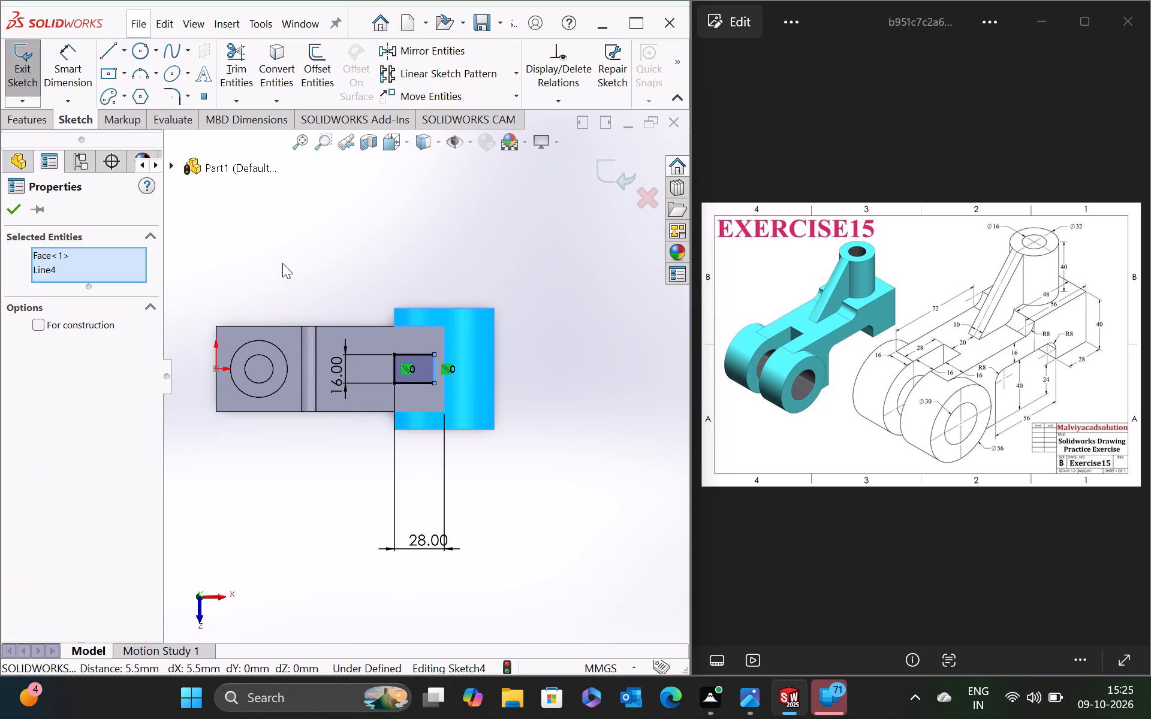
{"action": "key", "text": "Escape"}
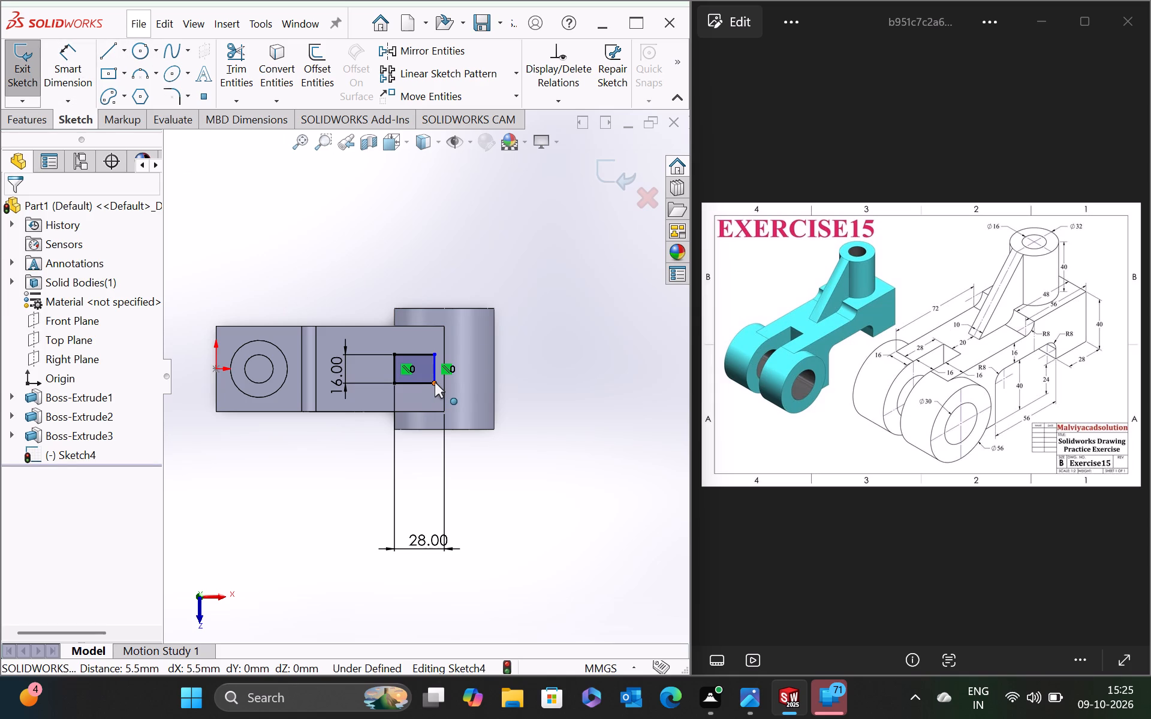
Stretch the rectangle's far end out to the Ø56 cylinder's outer edge, making it about 55.6 mm long.
{"action": "left_click_drag", "start_coordinate": [435, 382], "coordinate": [492, 386]}
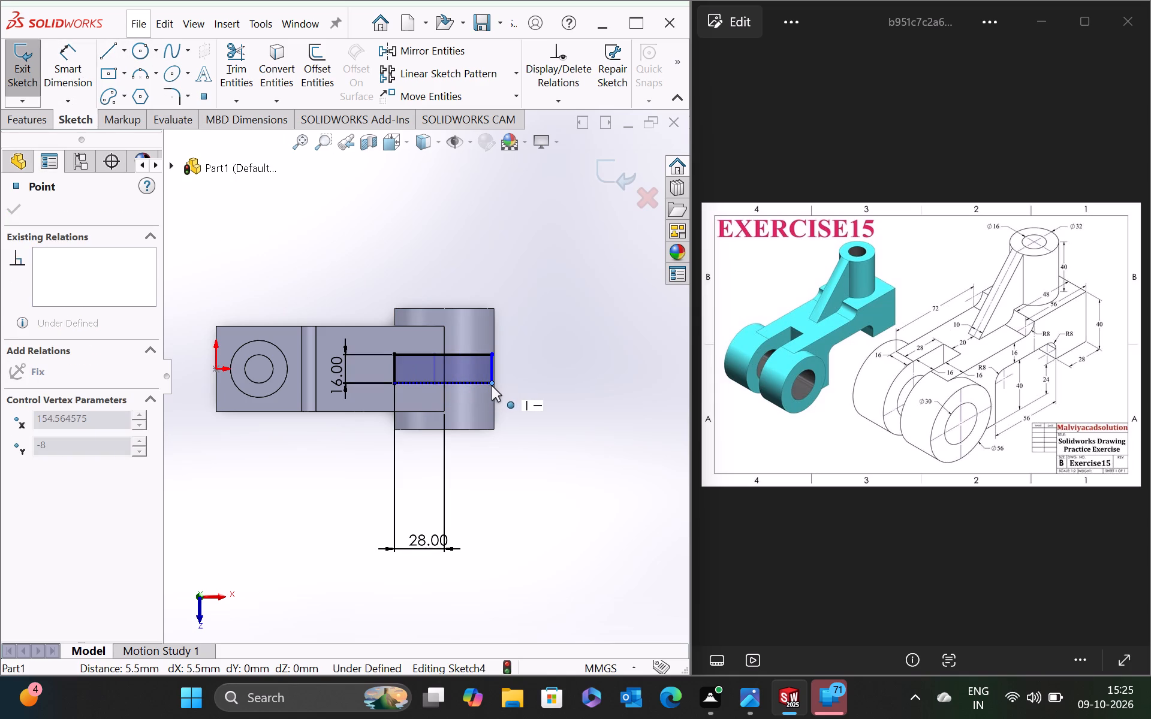
{"action": "left_click_drag", "start_coordinate": [492, 386], "coordinate": [493, 387]}
{"action": "scroll", "coordinate": [505, 366], "scroll_direction": "down", "scroll_amount": 6}
{"action": "scroll", "coordinate": [450, 425], "scroll_direction": "up", "scroll_amount": 2}
{"action": "middle_click_drag", "start_coordinate": [463, 446], "coordinate": [453, 449]}
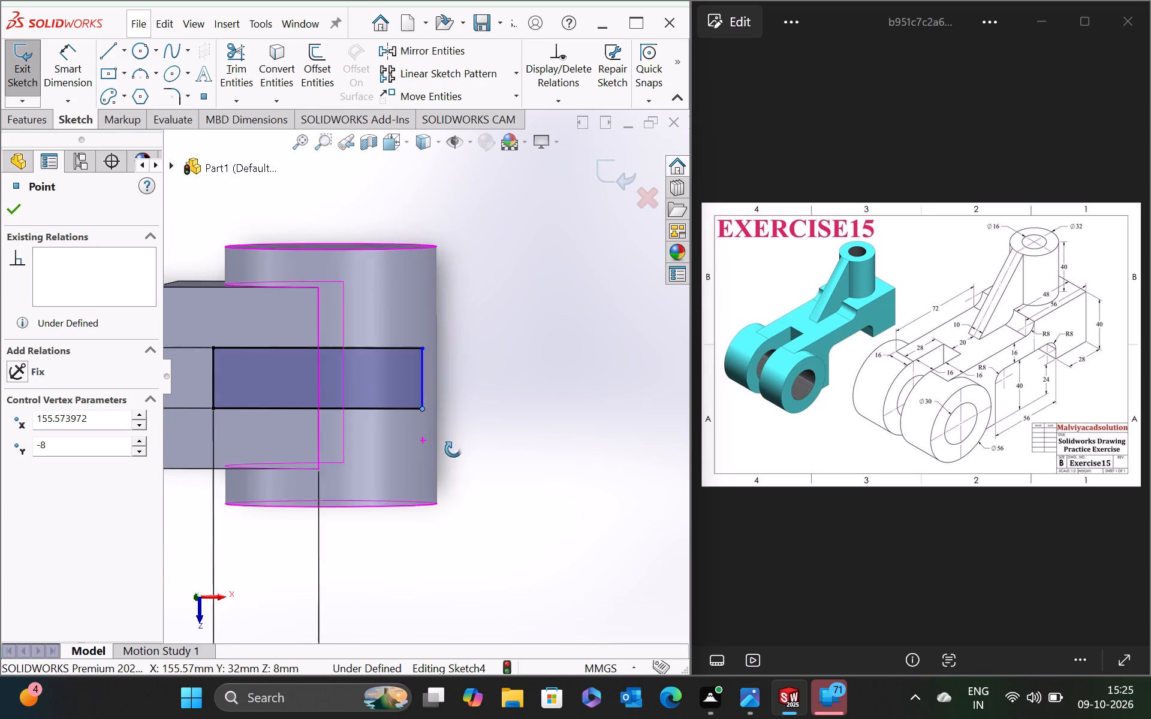
{"action": "middle_click_drag", "start_coordinate": [453, 449], "coordinate": [472, 447]}
{"action": "scroll", "coordinate": [451, 464], "scroll_direction": "up", "scroll_amount": 1}
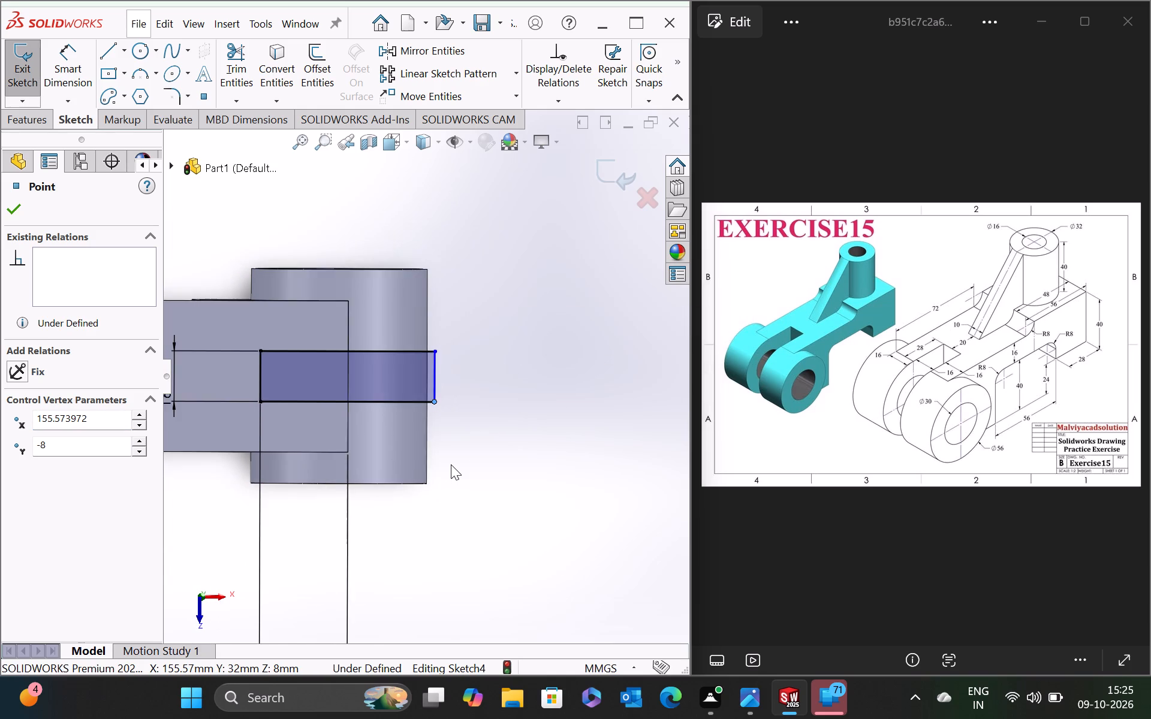
{"action": "scroll", "coordinate": [451, 464], "scroll_direction": "up", "scroll_amount": 1}
{"action": "middle_click_drag", "start_coordinate": [453, 502], "coordinate": [445, 500]}
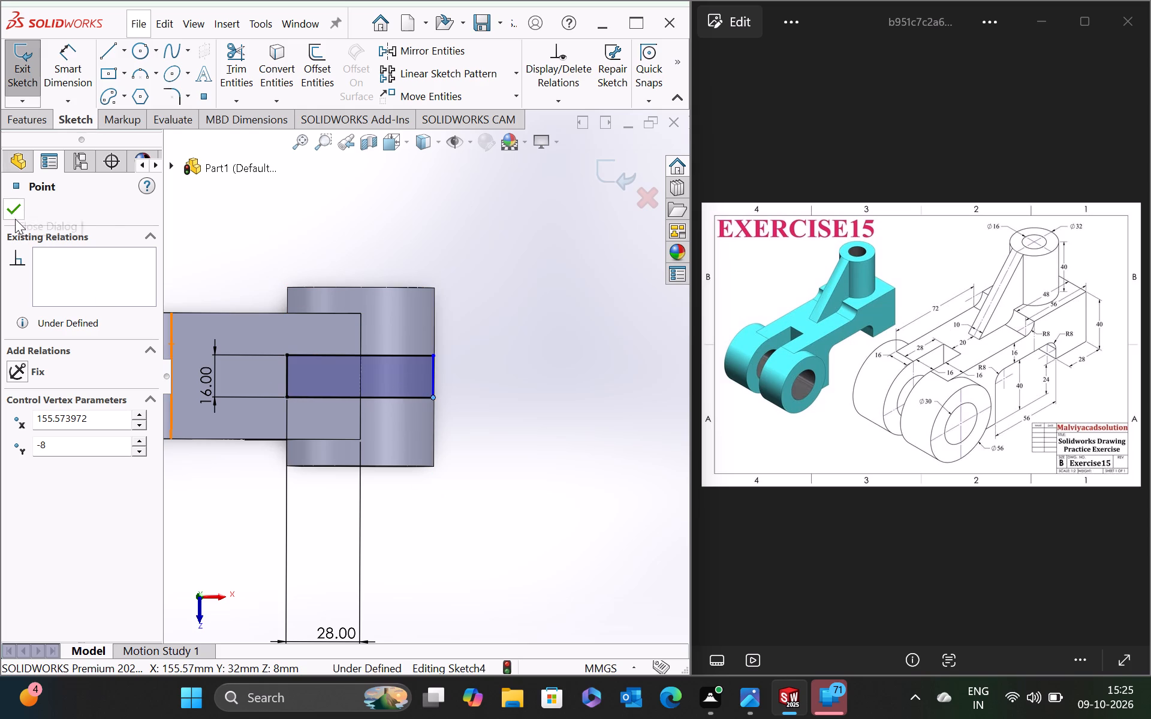
{"action": "key", "text": "Escape"}
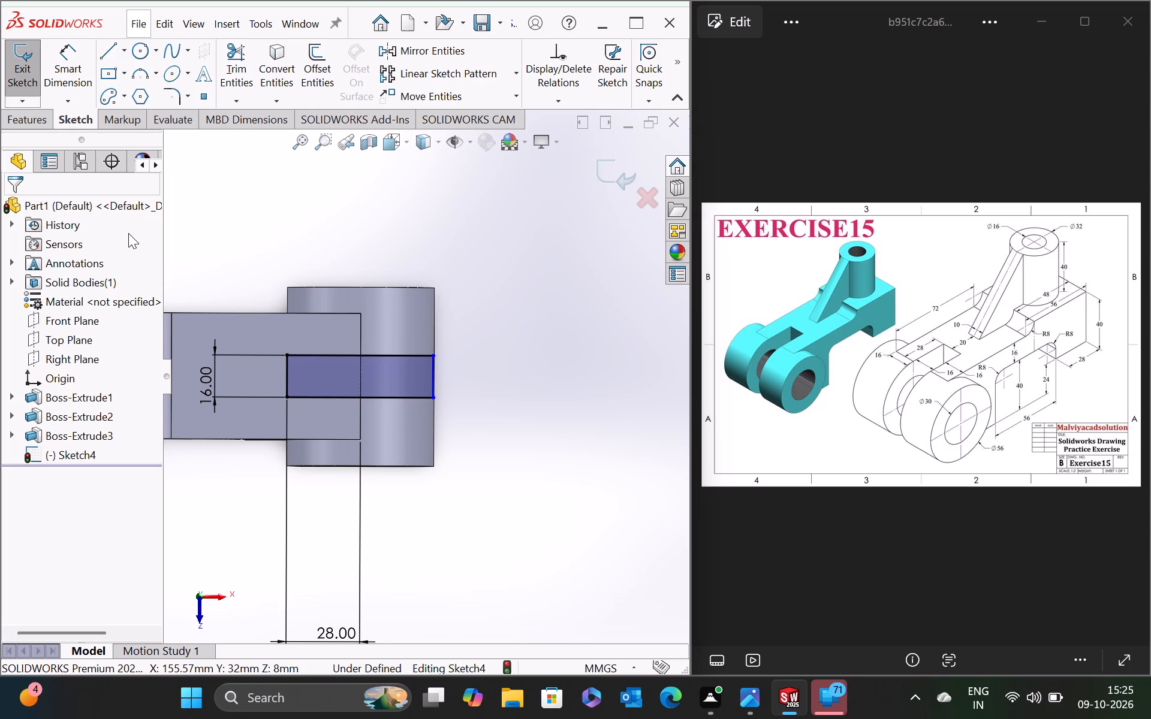
Dimension the rectangle's length along the arm as 56 mm.
{"action": "left_click", "coordinate": [78, 79]}
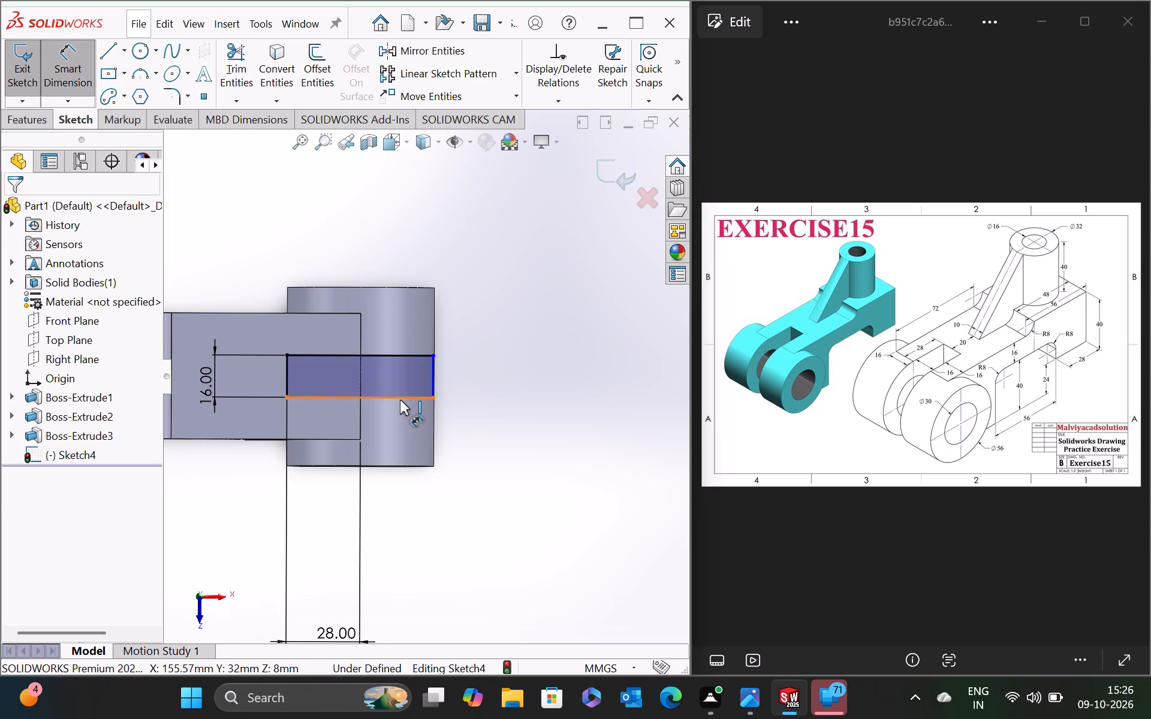
{"action": "left_click", "coordinate": [399, 399]}
{"action": "left_click", "coordinate": [405, 545]}
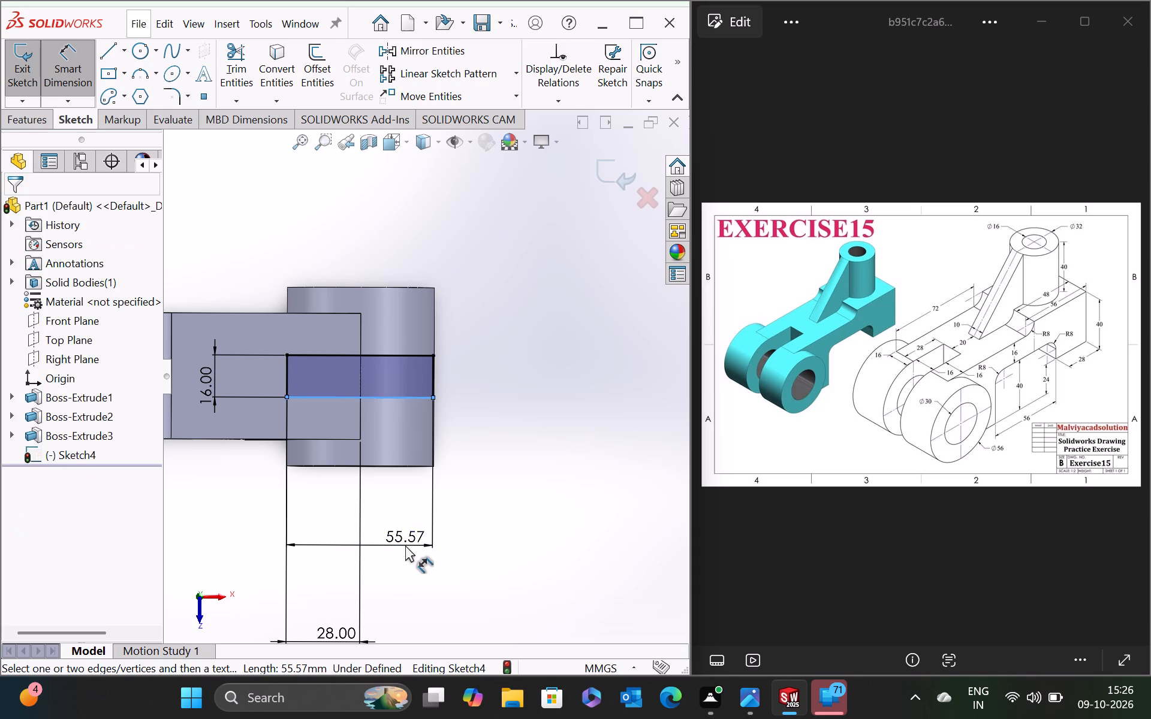
{"action": "type", "text": "56"}
{"action": "key", "text": "Return"}
{"action": "scroll", "coordinate": [363, 485], "scroll_direction": "up", "scroll_amount": 3}
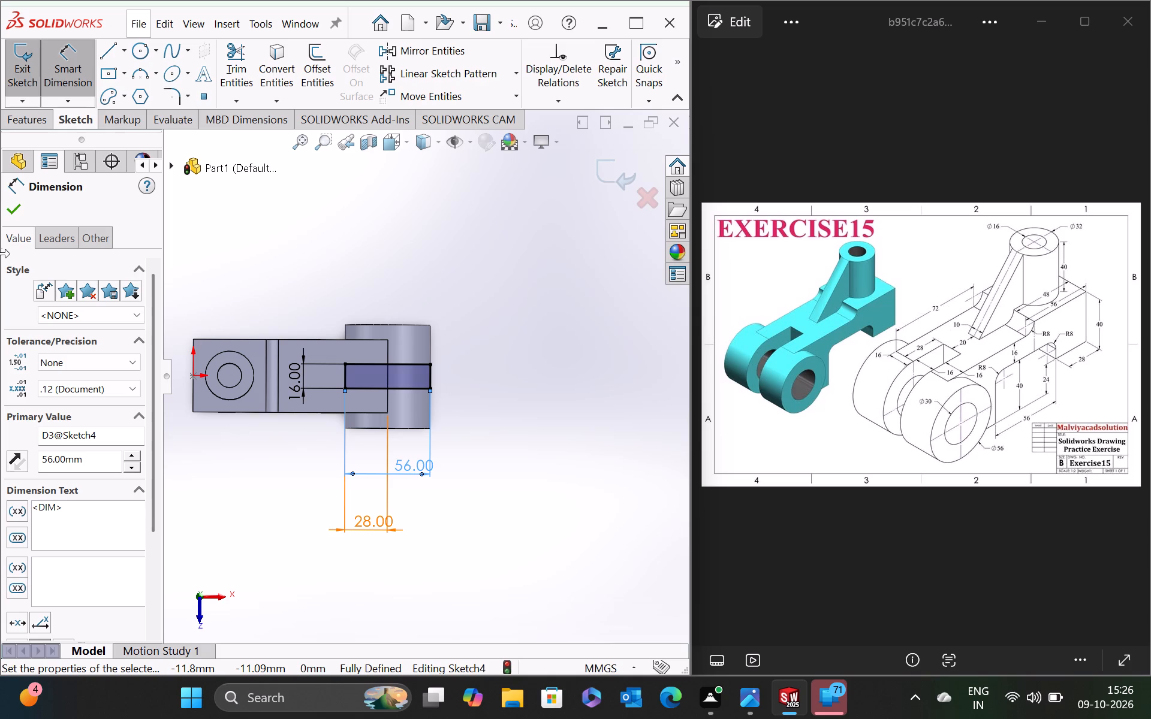
{"action": "left_click", "coordinate": [13, 200]}
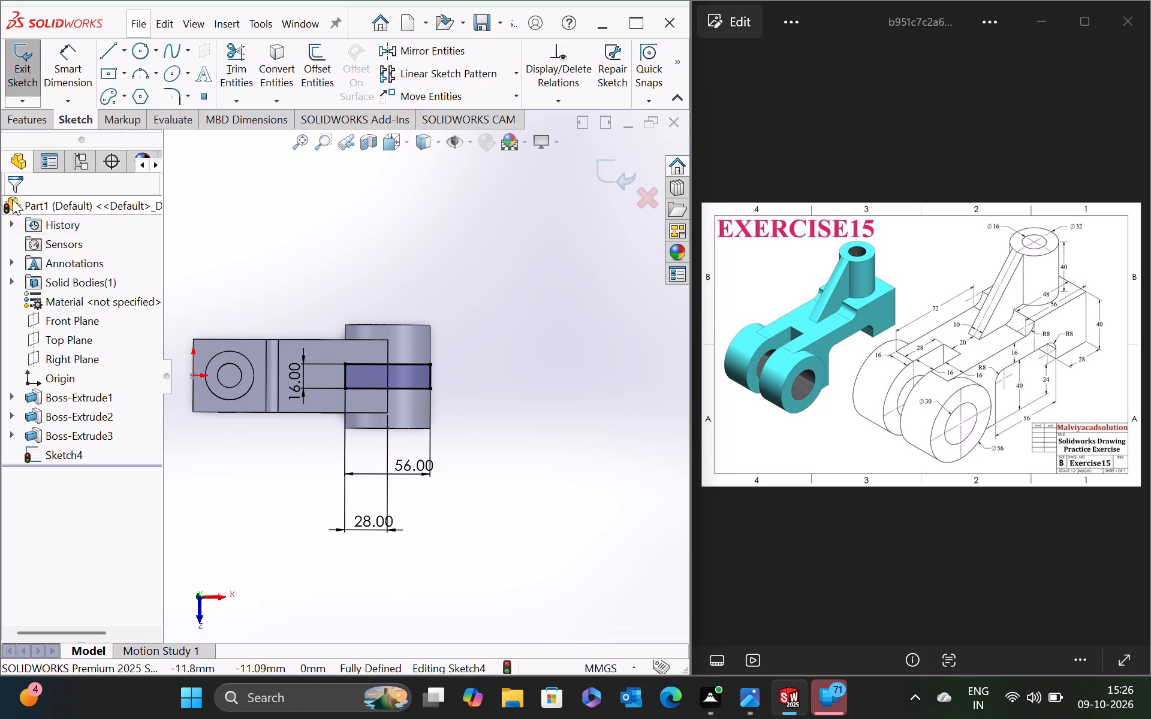
Cut the 16 mm slot rectangle Through All, forming the fork in the Ø56 cylinder end.
{"action": "left_click", "coordinate": [29, 119]}
{"action": "left_click", "coordinate": [264, 71]}
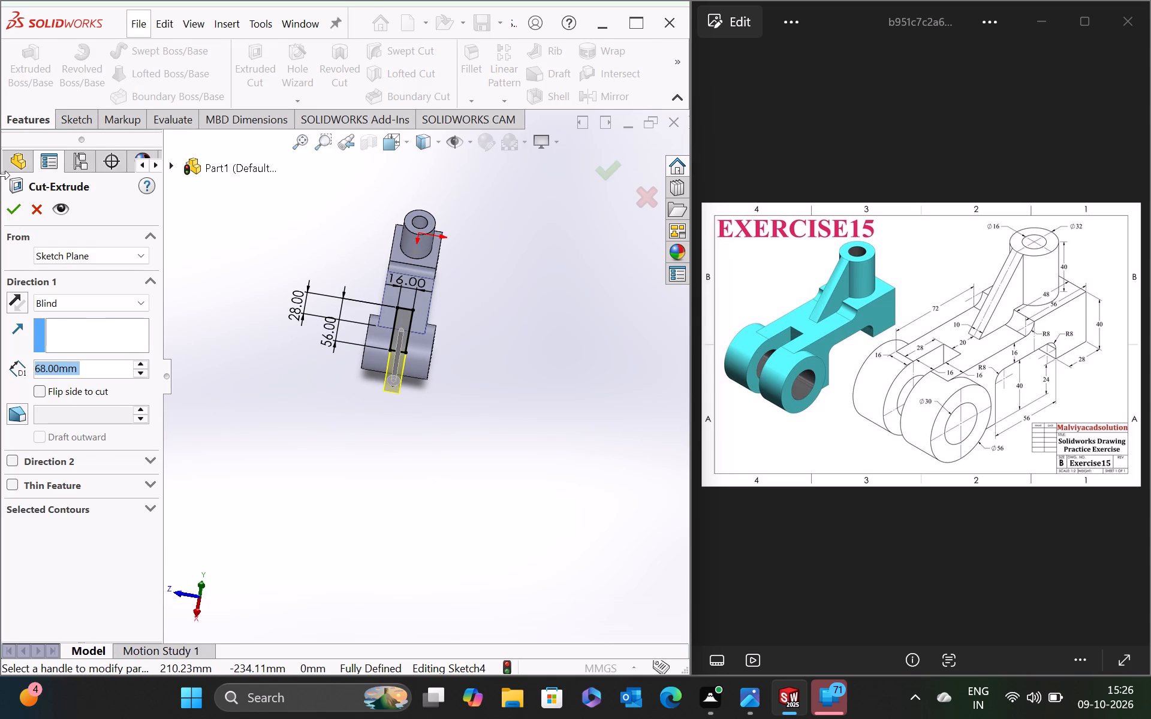
{"action": "left_click", "coordinate": [51, 301]}
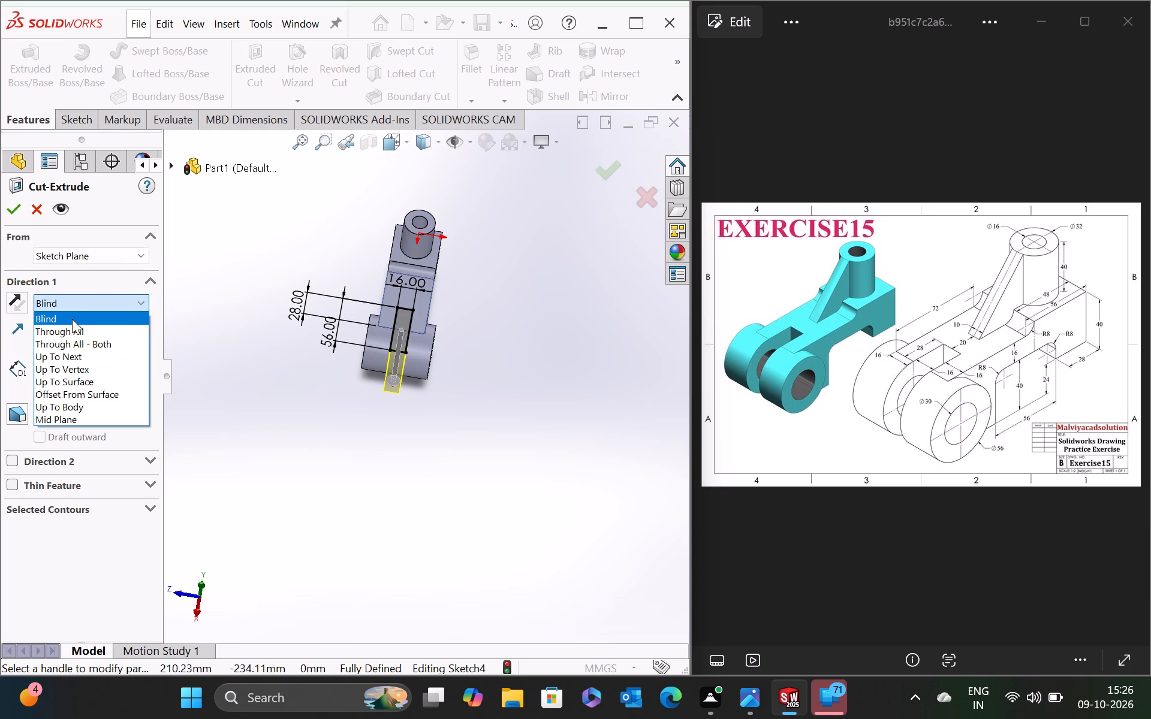
{"action": "left_click", "coordinate": [73, 328]}
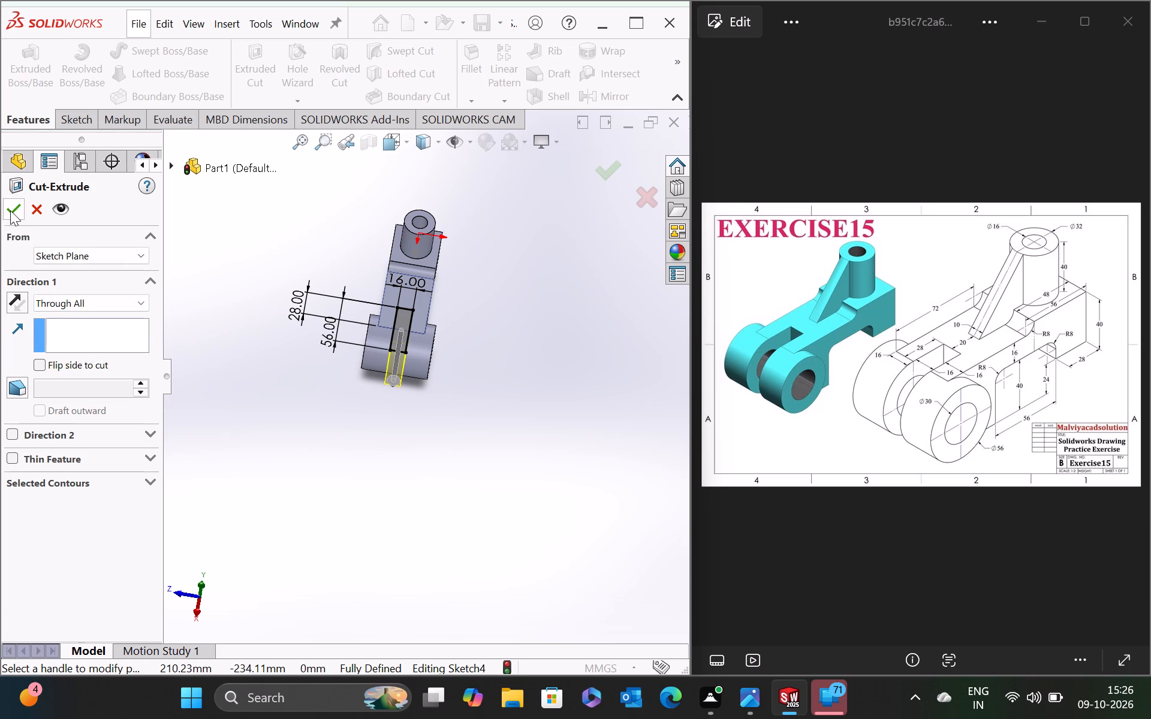
{"action": "left_click", "coordinate": [10, 210]}
Start a new sketch on the Front Plane for the rib between the boss and the arm.
{"action": "middle_click_drag", "start_coordinate": [438, 415], "coordinate": [438, 416]}
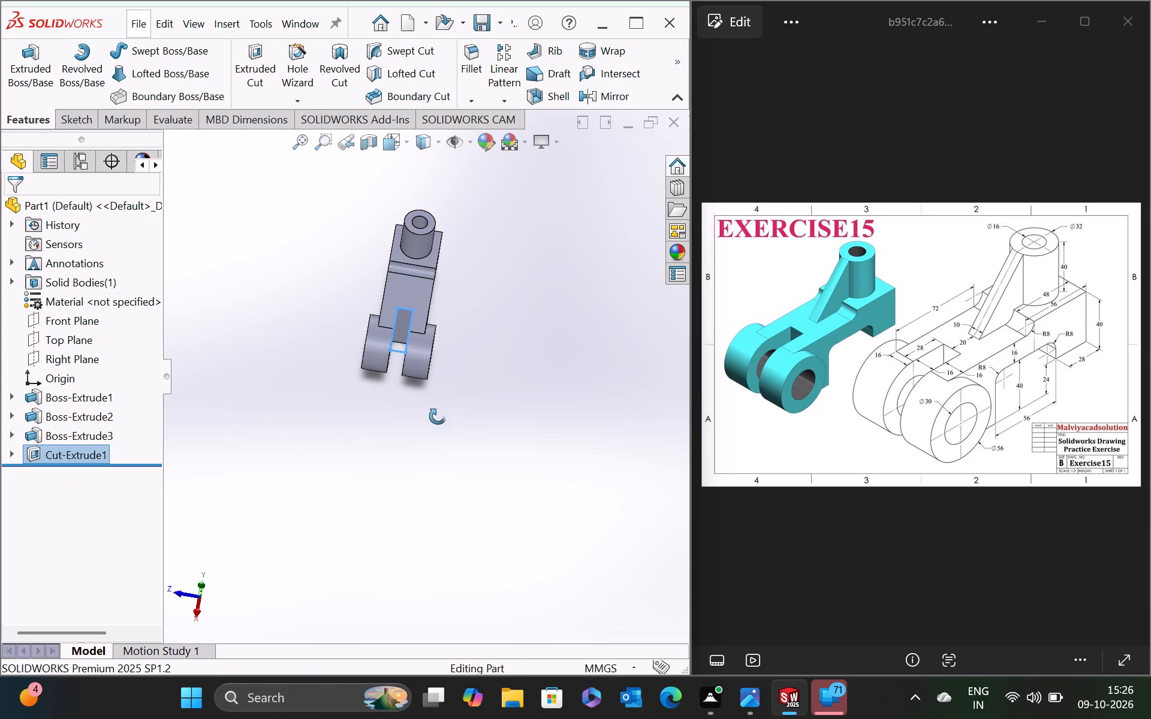
{"action": "middle_click_drag", "start_coordinate": [438, 416], "coordinate": [435, 458]}
{"action": "left_click", "coordinate": [435, 458]}
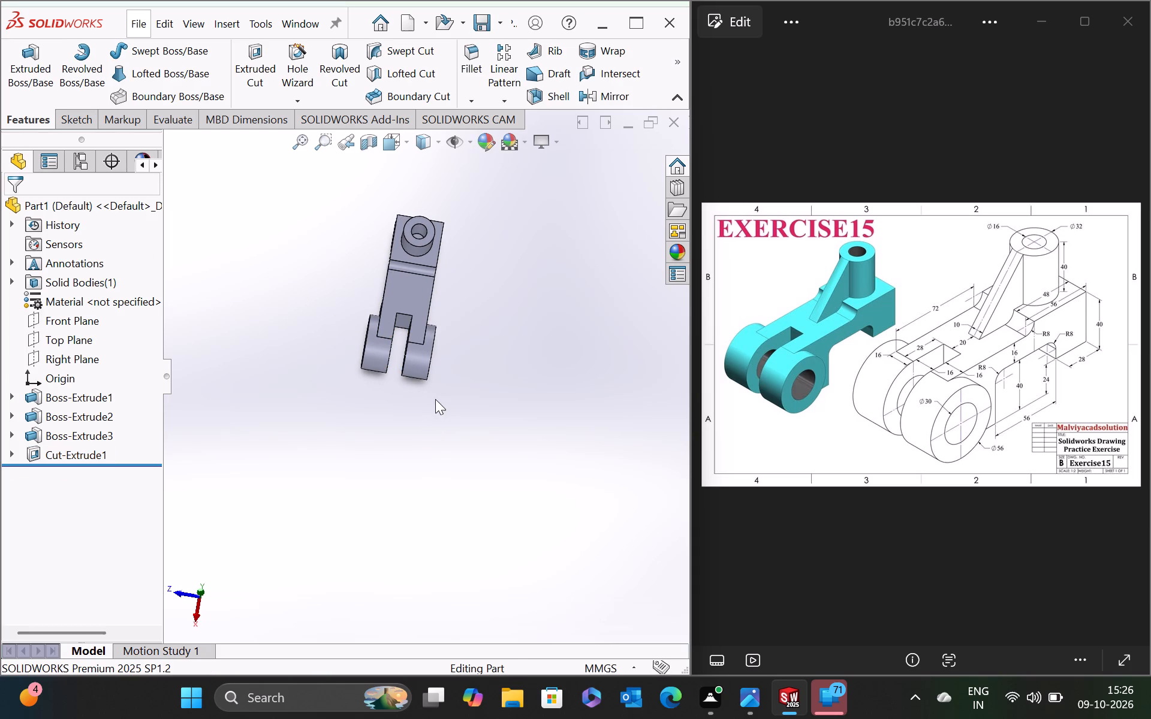
{"action": "middle_click_drag", "start_coordinate": [435, 407], "coordinate": [426, 437]}
{"action": "scroll", "coordinate": [425, 425], "scroll_direction": "up", "scroll_amount": 3}
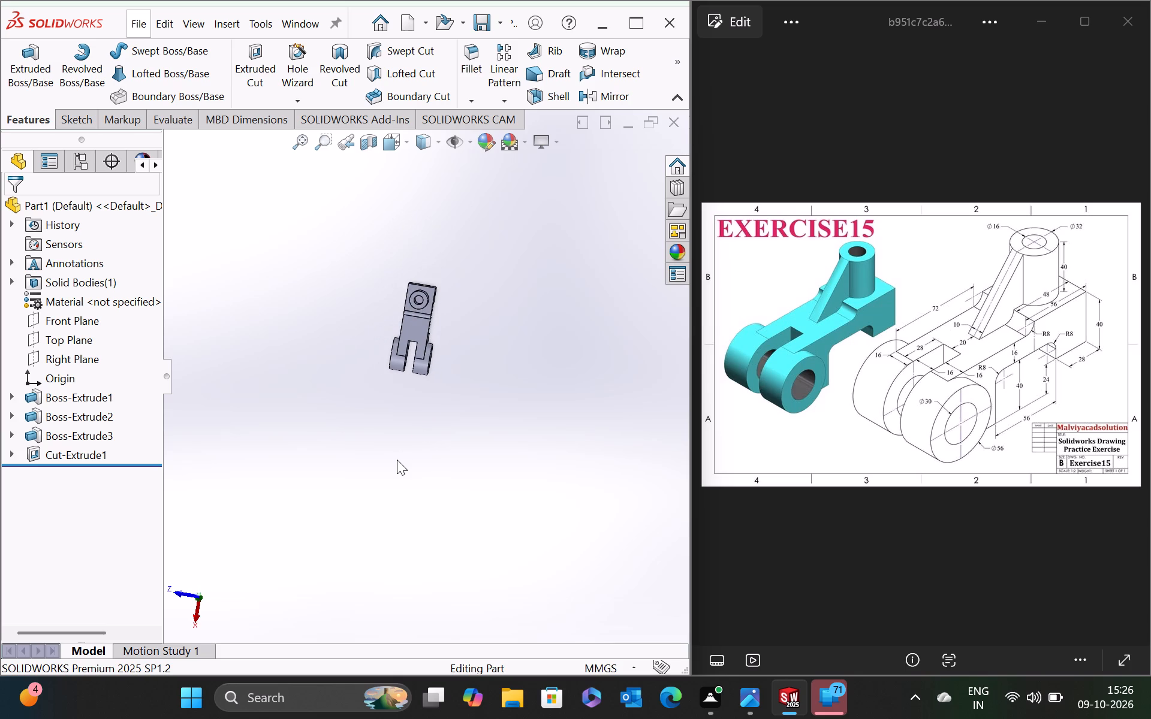
{"action": "middle_click_drag", "start_coordinate": [397, 460], "coordinate": [464, 351]}
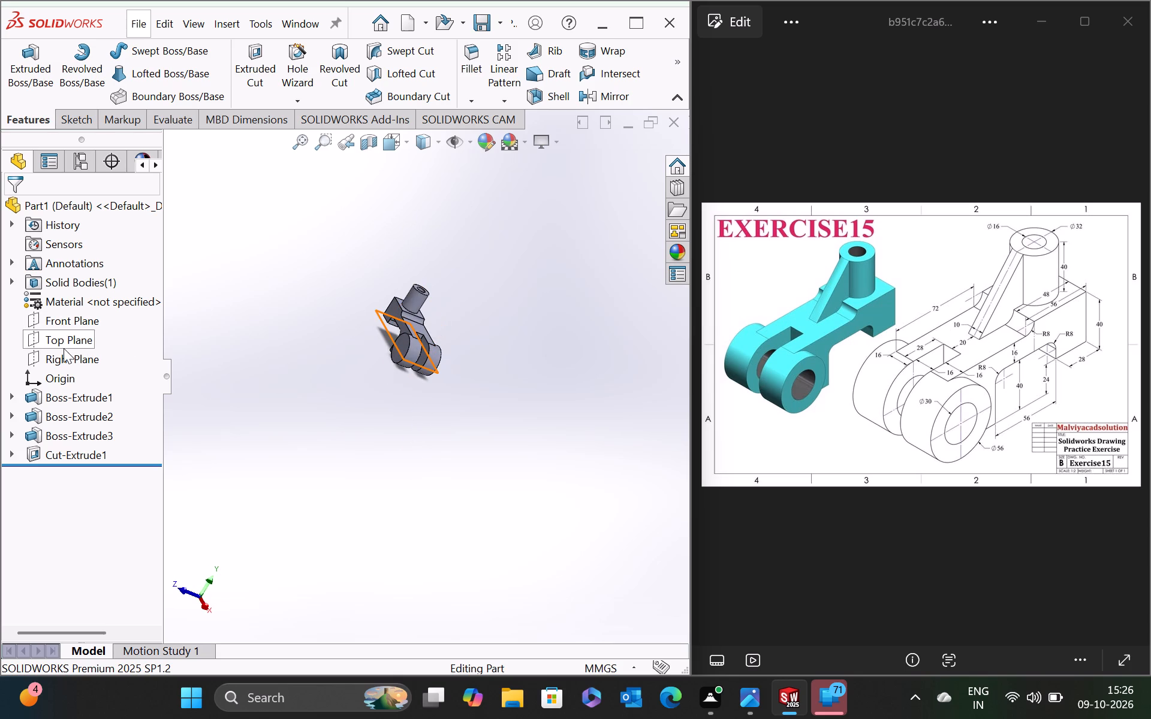
{"action": "right_click", "coordinate": [70, 316]}
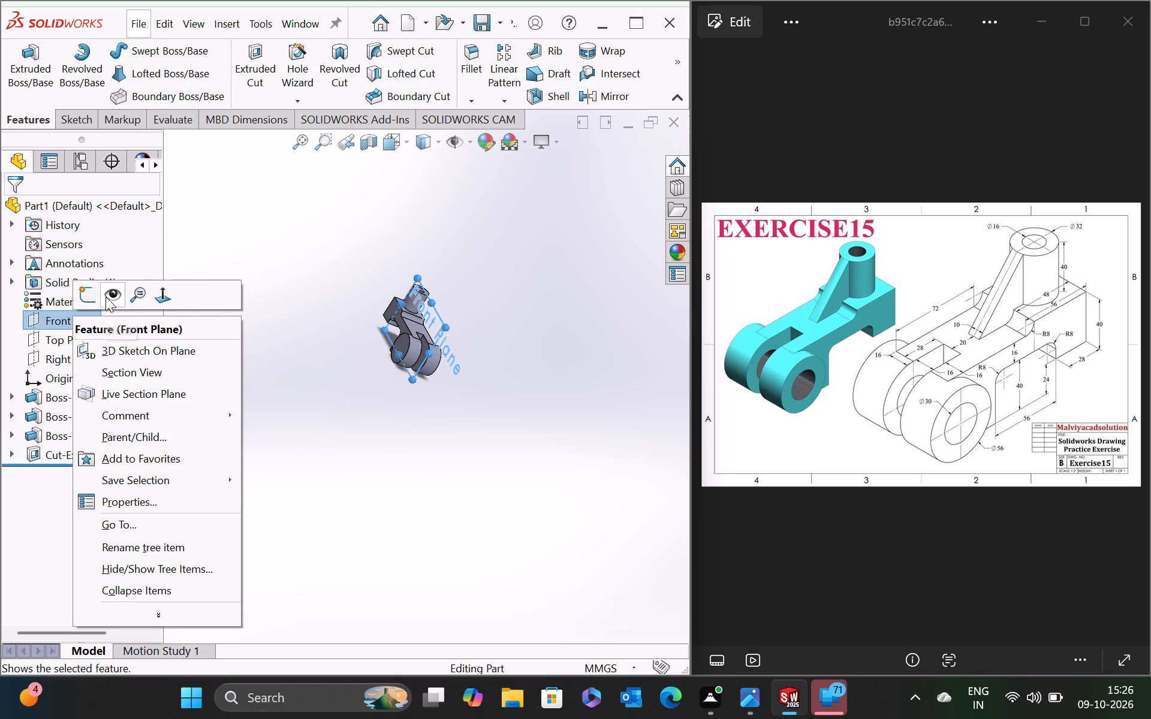
{"action": "left_click", "coordinate": [85, 296]}
{"action": "scroll", "coordinate": [312, 275], "scroll_direction": "up", "scroll_amount": 4}
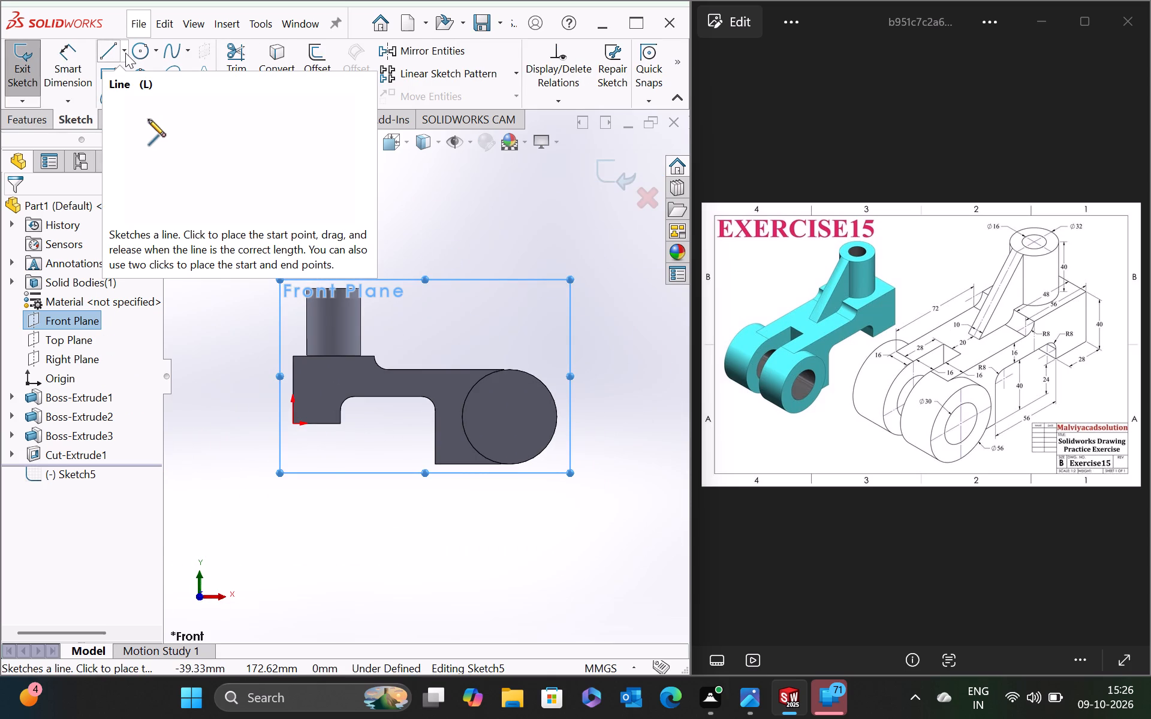
Sketch a sloping line from the boss's upper corner facing the fork down to the arm's upper edge, ending at about X 85 mm.
{"action": "left_click", "coordinate": [107, 53]}
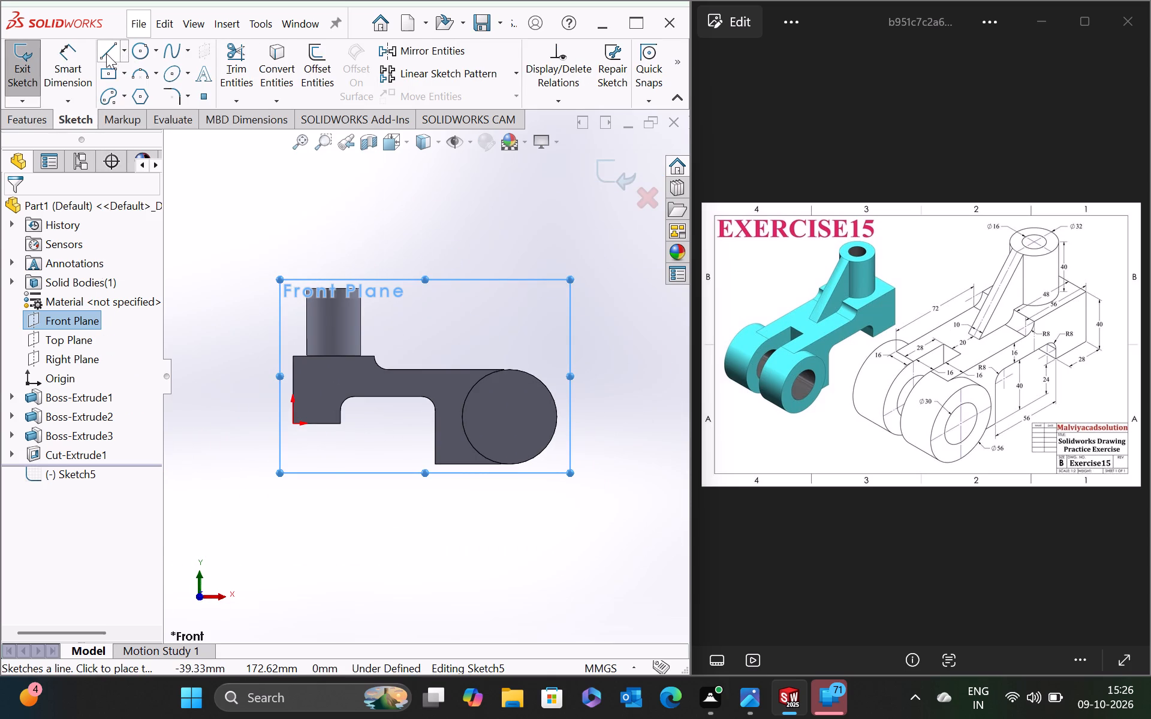
{"action": "scroll", "coordinate": [364, 303], "scroll_direction": "down", "scroll_amount": 2}
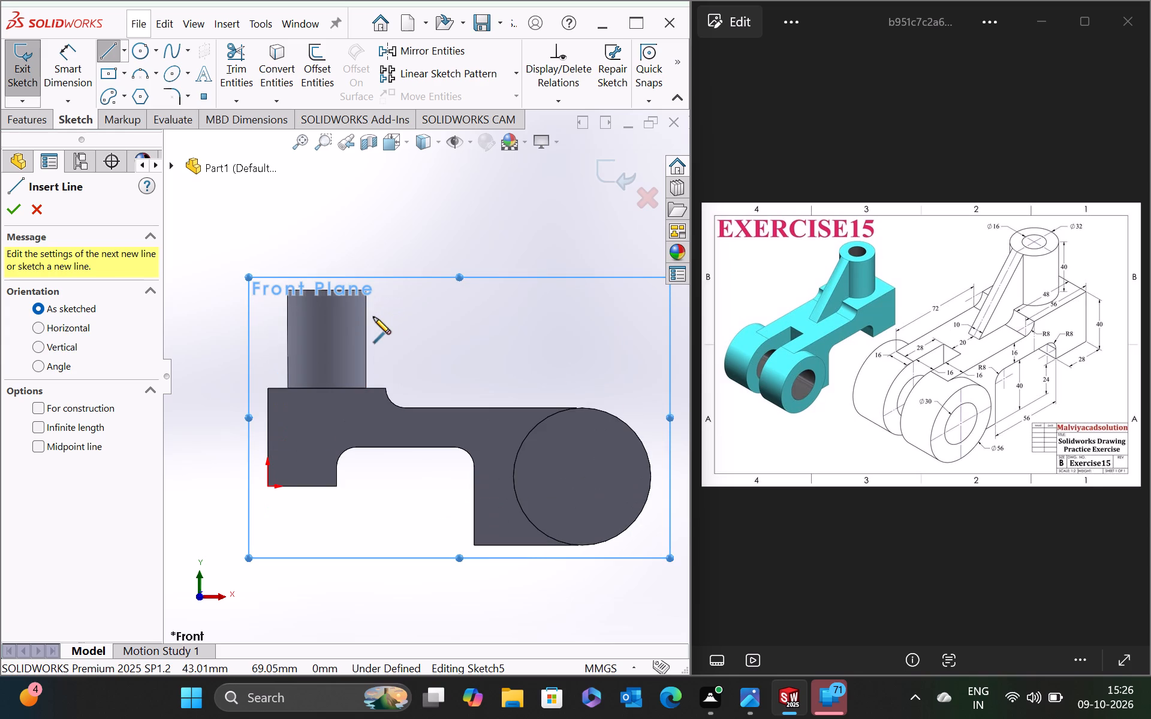
{"action": "key", "text": "Escape"}
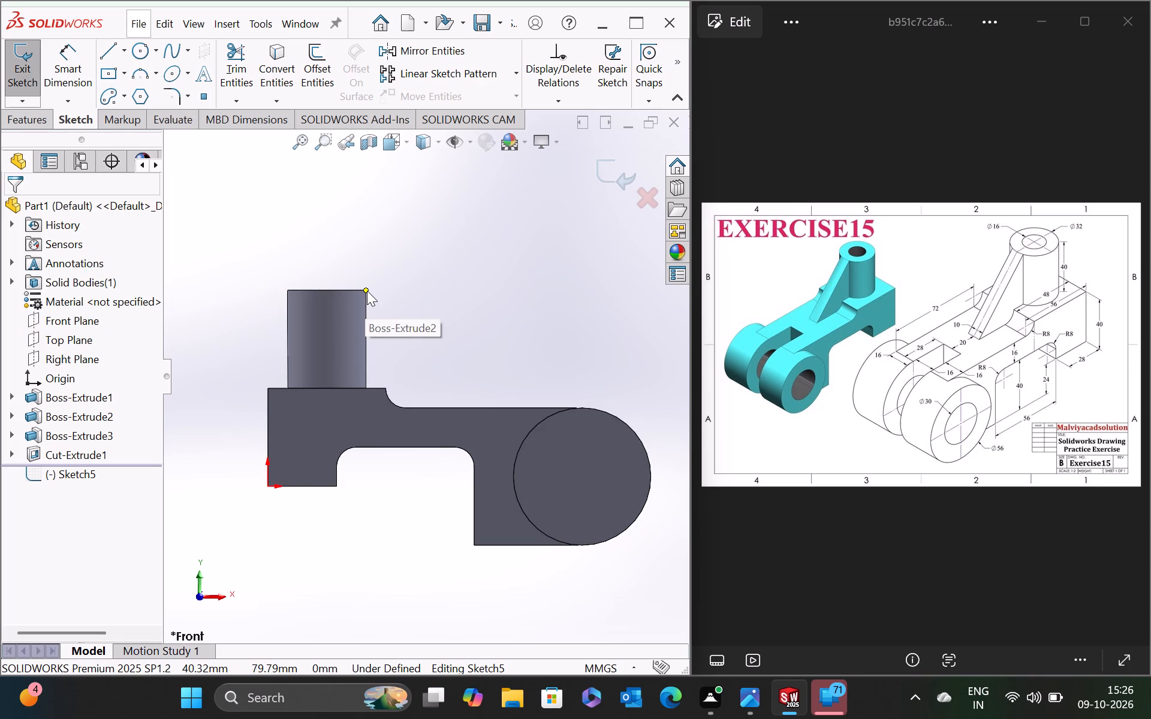
{"action": "left_click", "coordinate": [367, 291]}
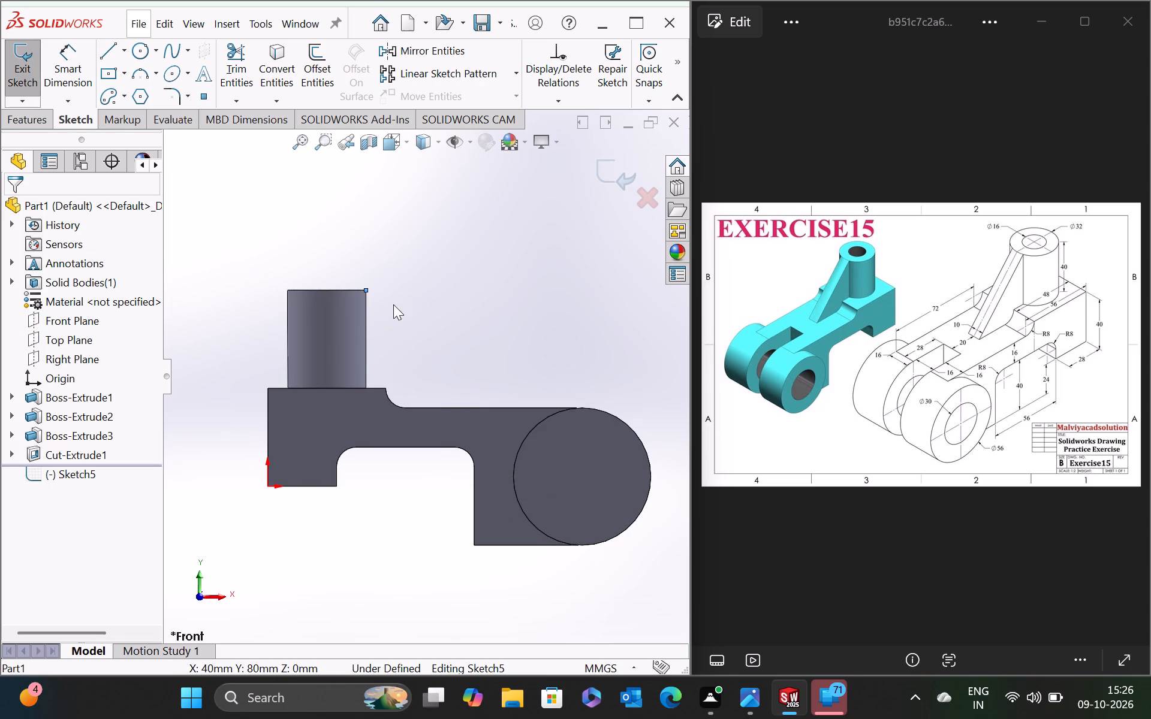
{"action": "key", "text": "Escape"}
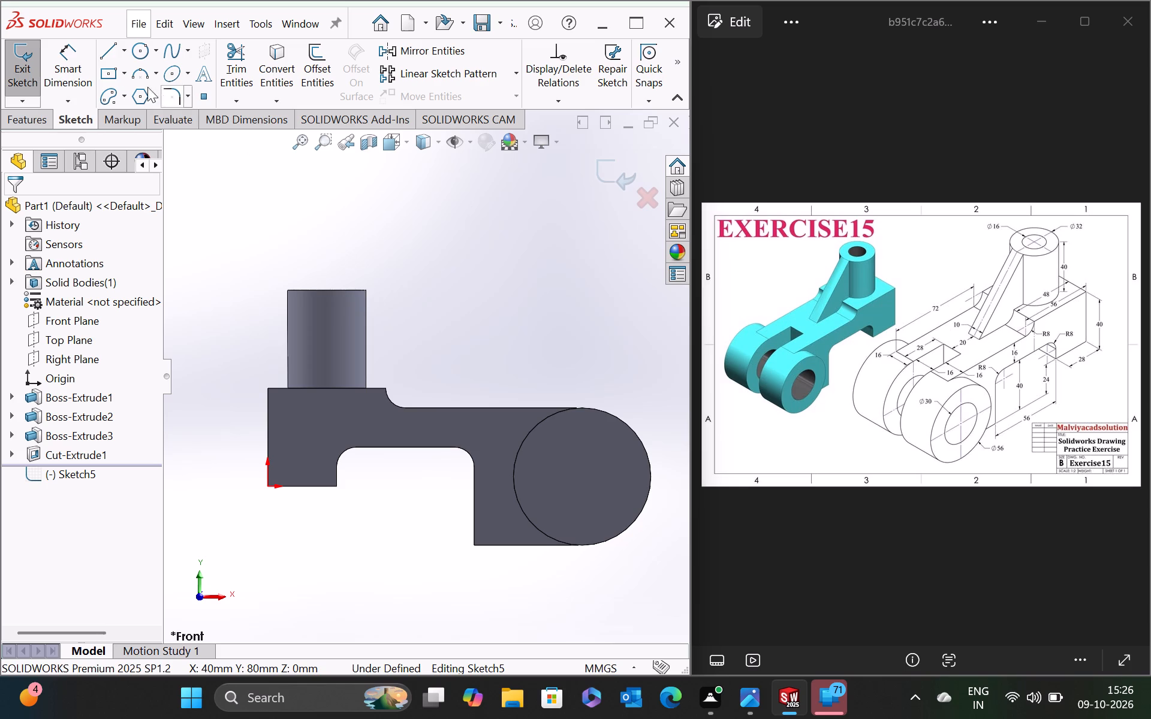
{"action": "left_click", "coordinate": [109, 53]}
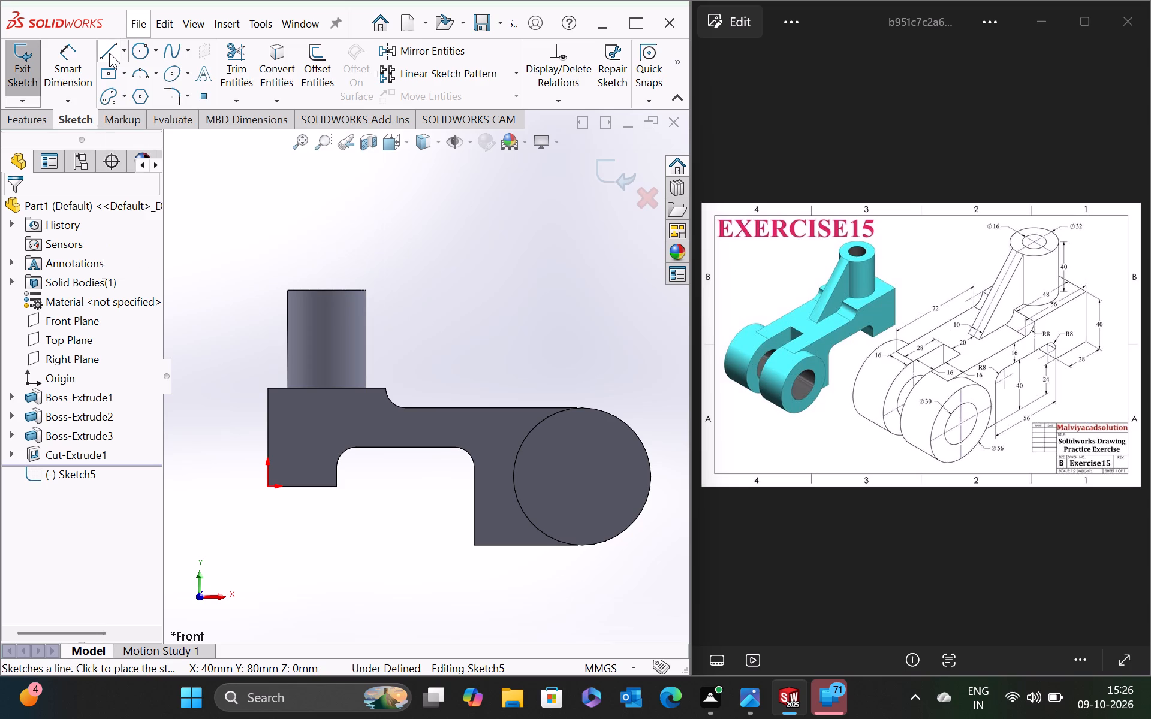
{"action": "left_click", "coordinate": [366, 291]}
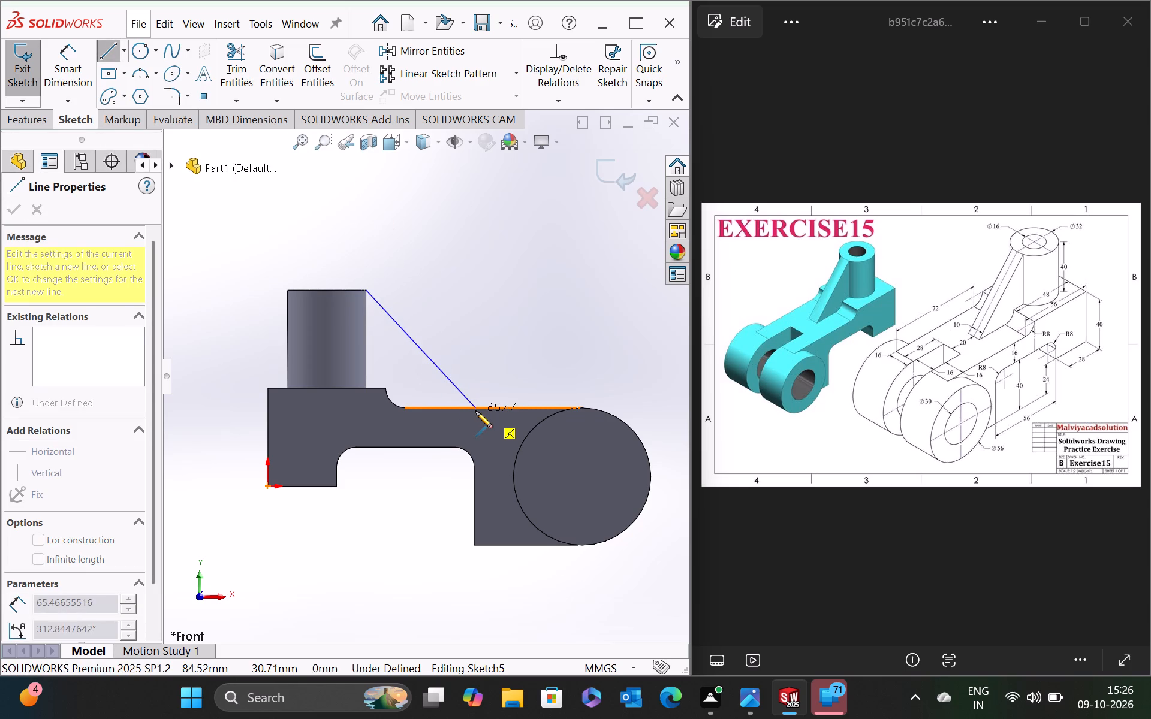
{"action": "left_click", "coordinate": [477, 410]}
{"action": "key", "text": "Escape"}
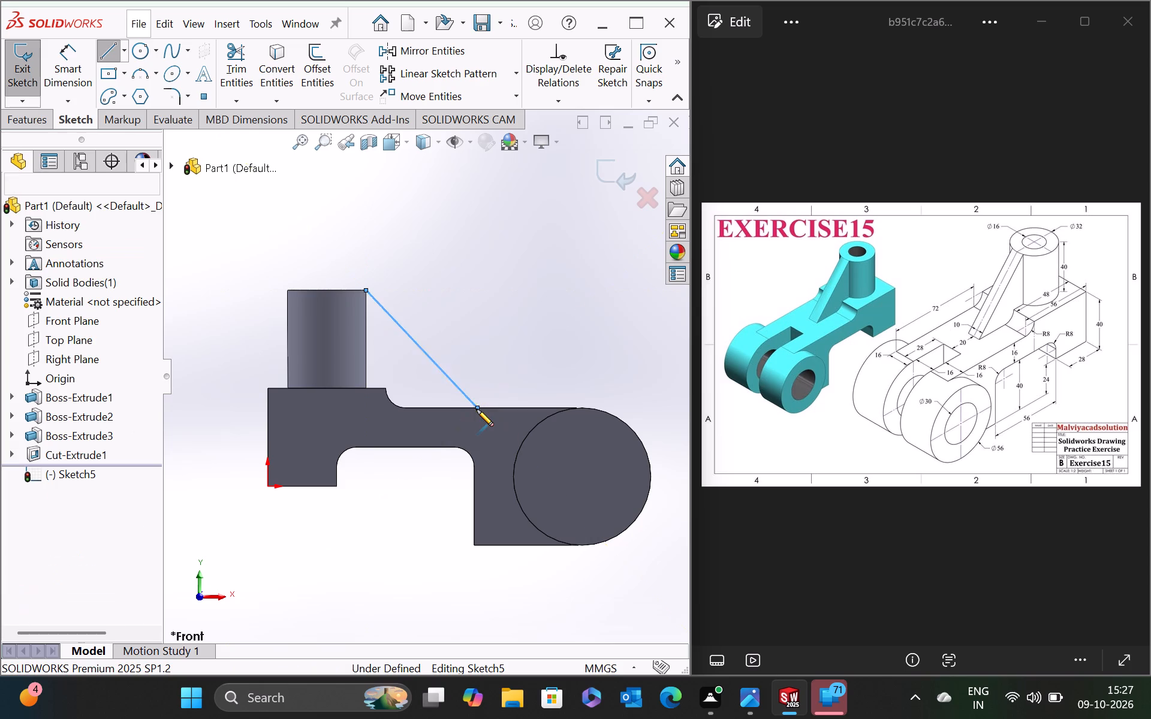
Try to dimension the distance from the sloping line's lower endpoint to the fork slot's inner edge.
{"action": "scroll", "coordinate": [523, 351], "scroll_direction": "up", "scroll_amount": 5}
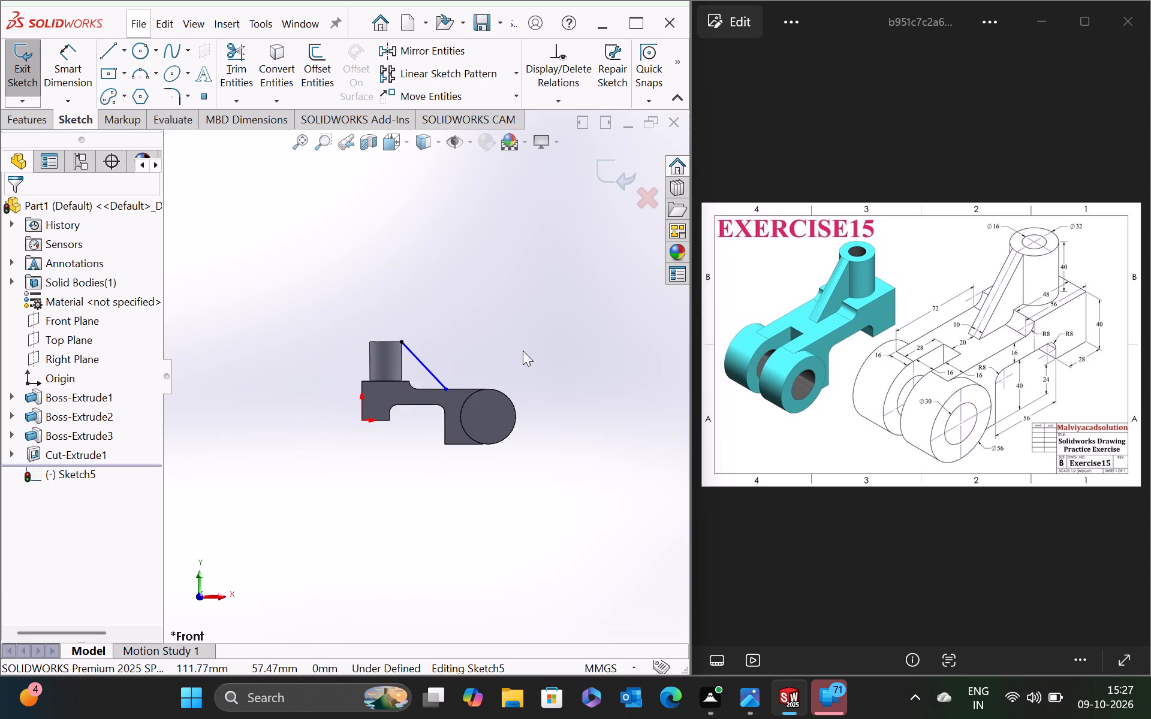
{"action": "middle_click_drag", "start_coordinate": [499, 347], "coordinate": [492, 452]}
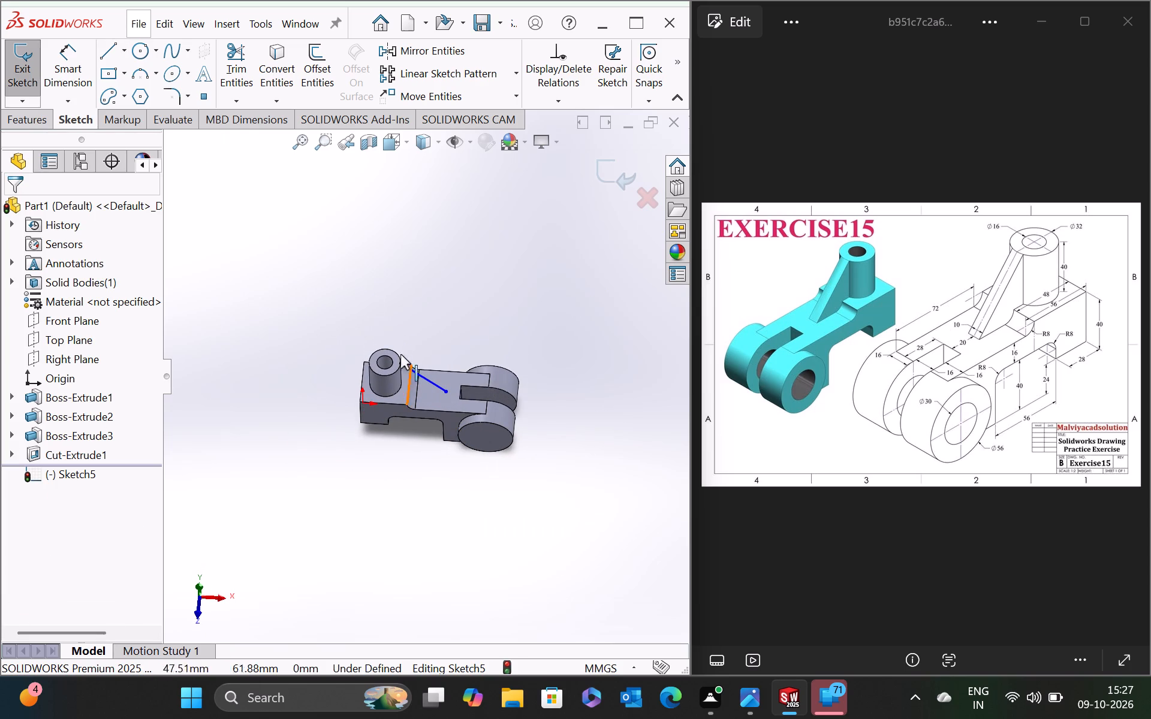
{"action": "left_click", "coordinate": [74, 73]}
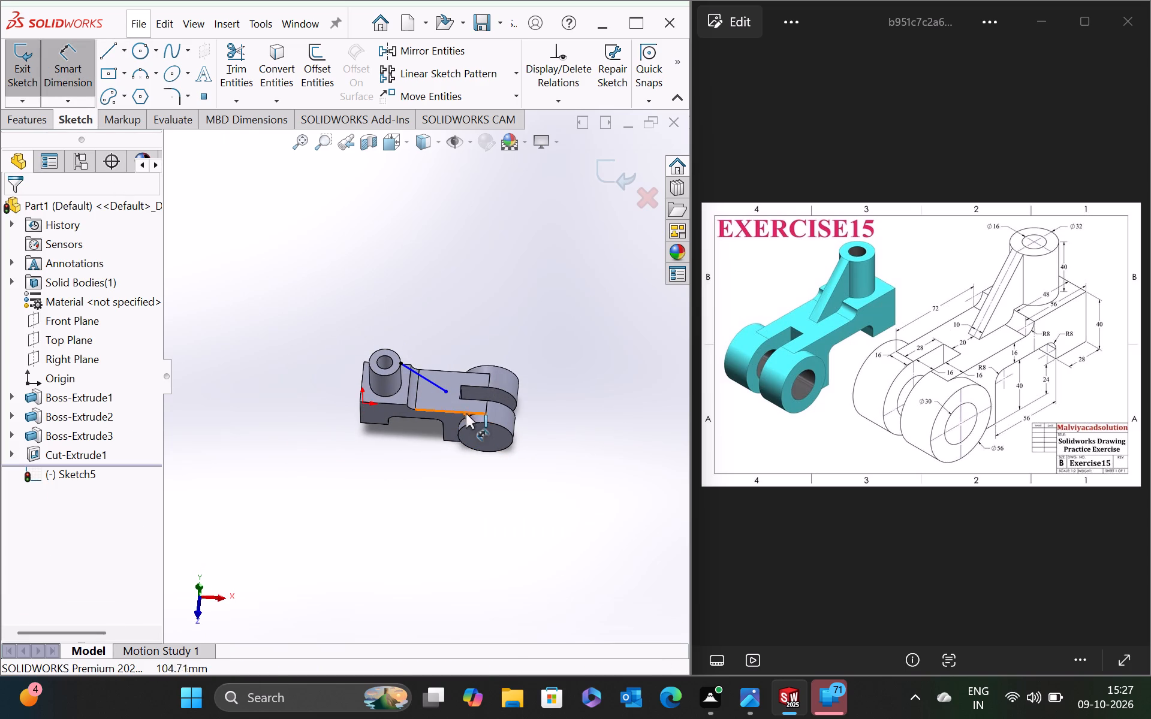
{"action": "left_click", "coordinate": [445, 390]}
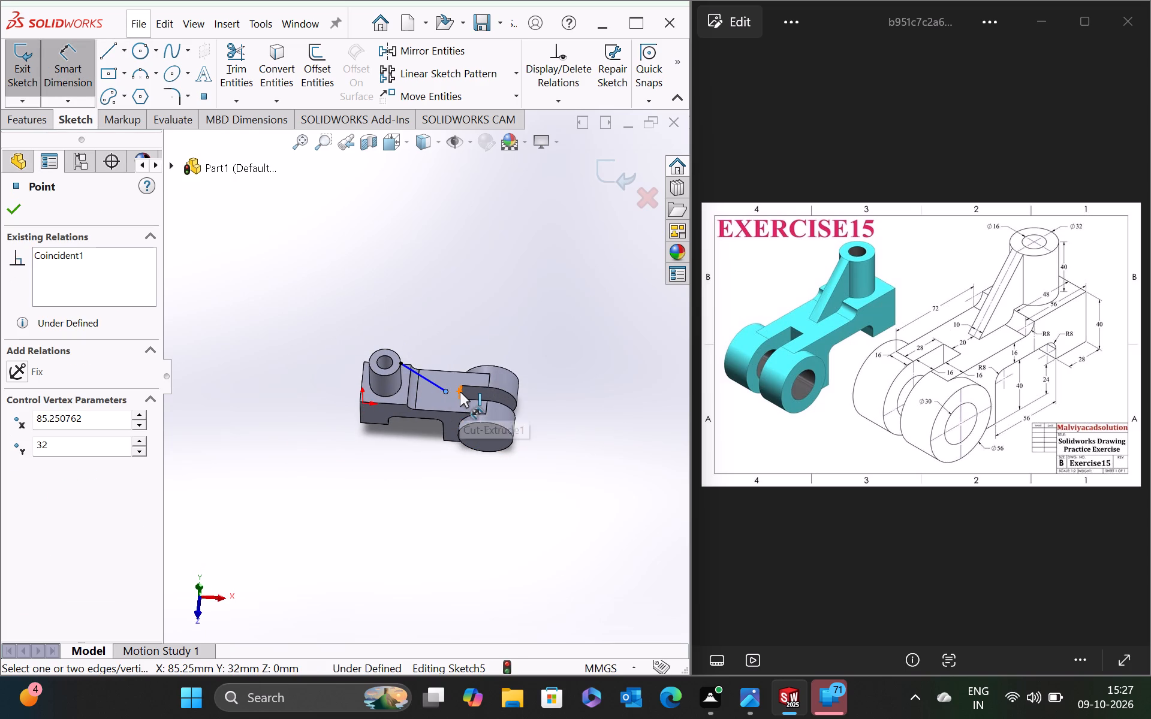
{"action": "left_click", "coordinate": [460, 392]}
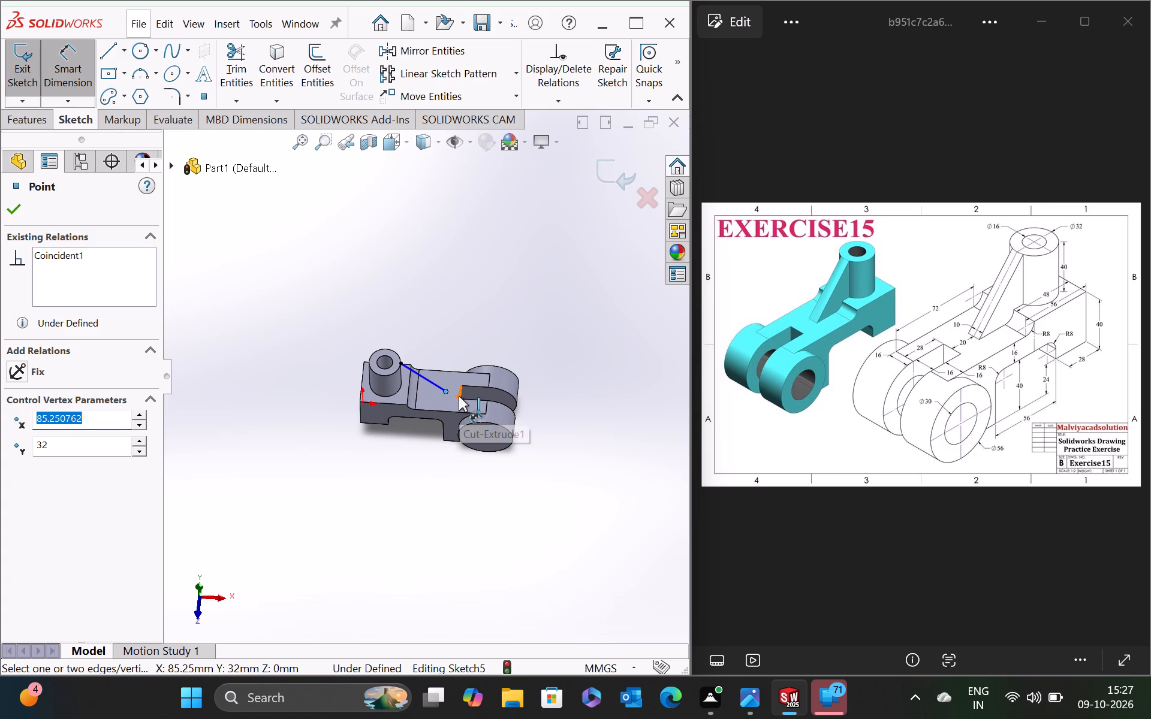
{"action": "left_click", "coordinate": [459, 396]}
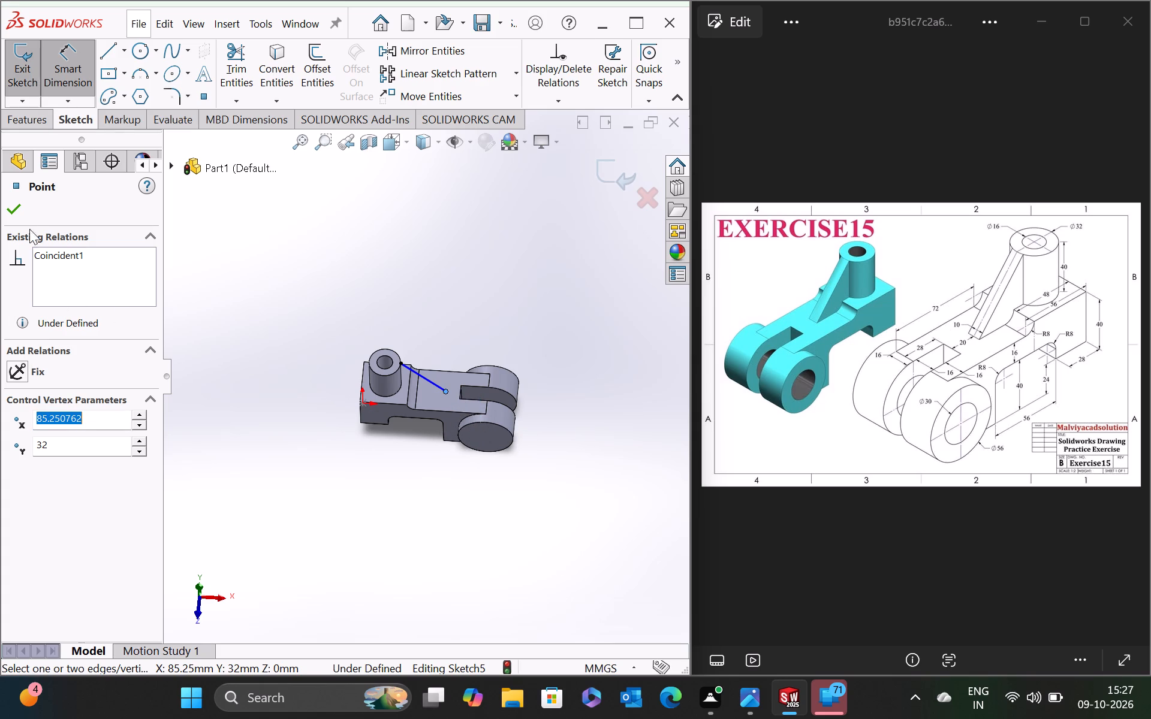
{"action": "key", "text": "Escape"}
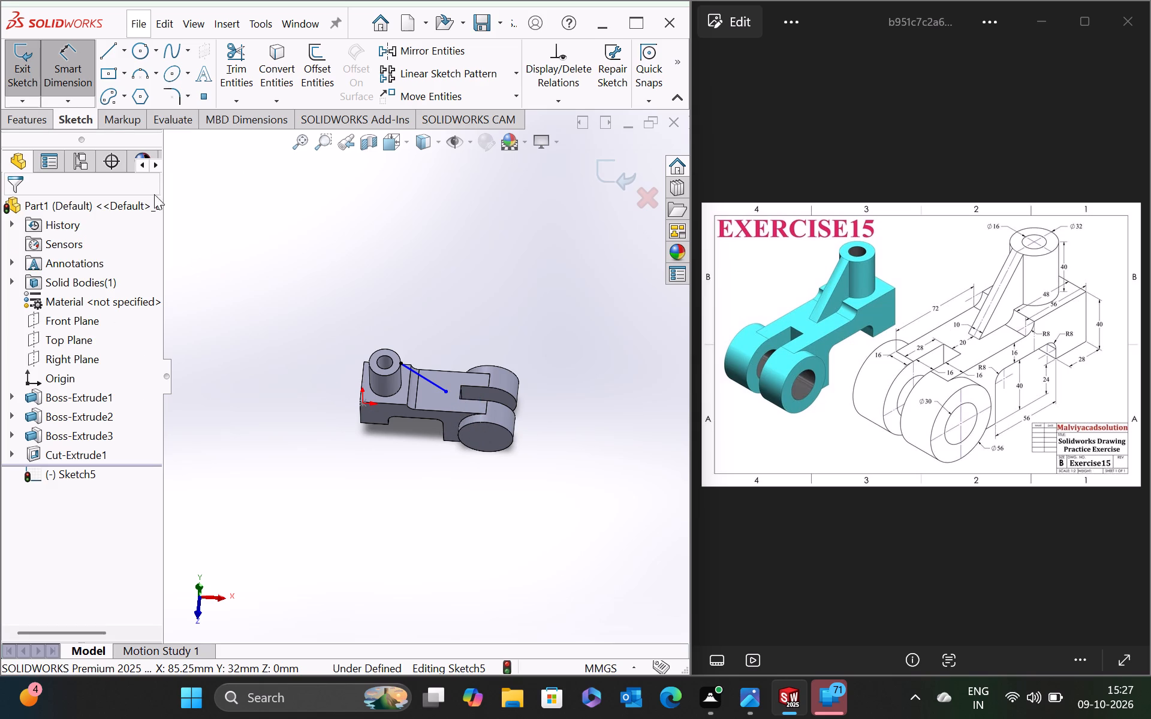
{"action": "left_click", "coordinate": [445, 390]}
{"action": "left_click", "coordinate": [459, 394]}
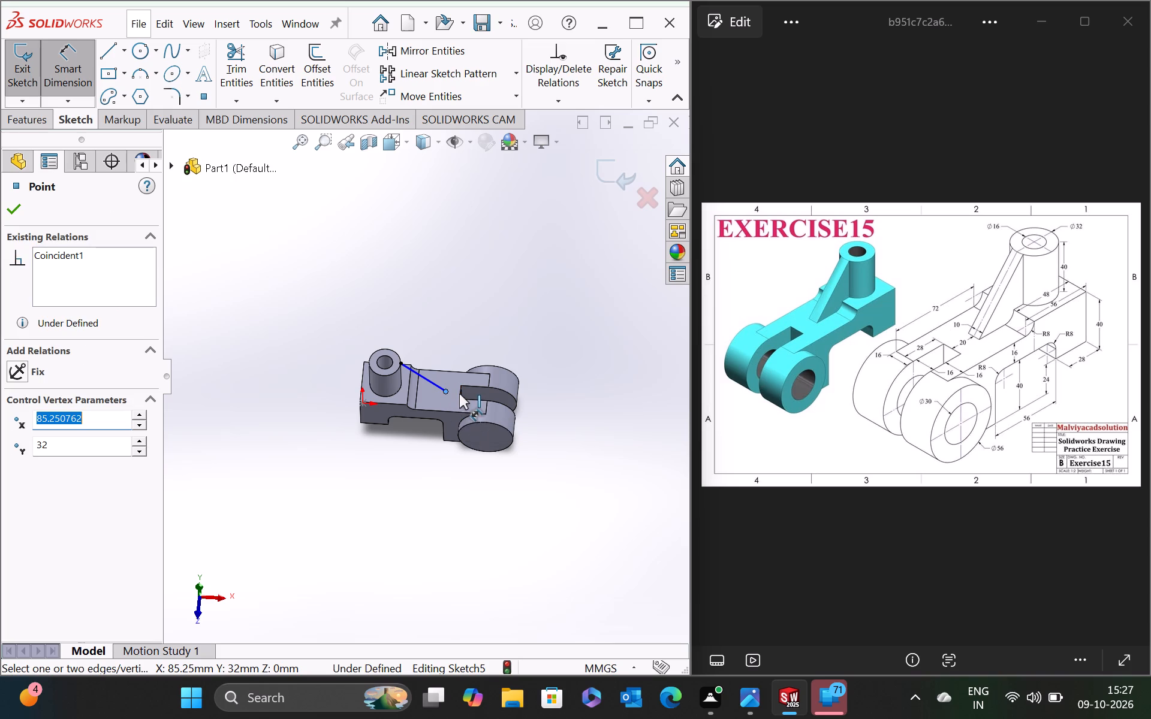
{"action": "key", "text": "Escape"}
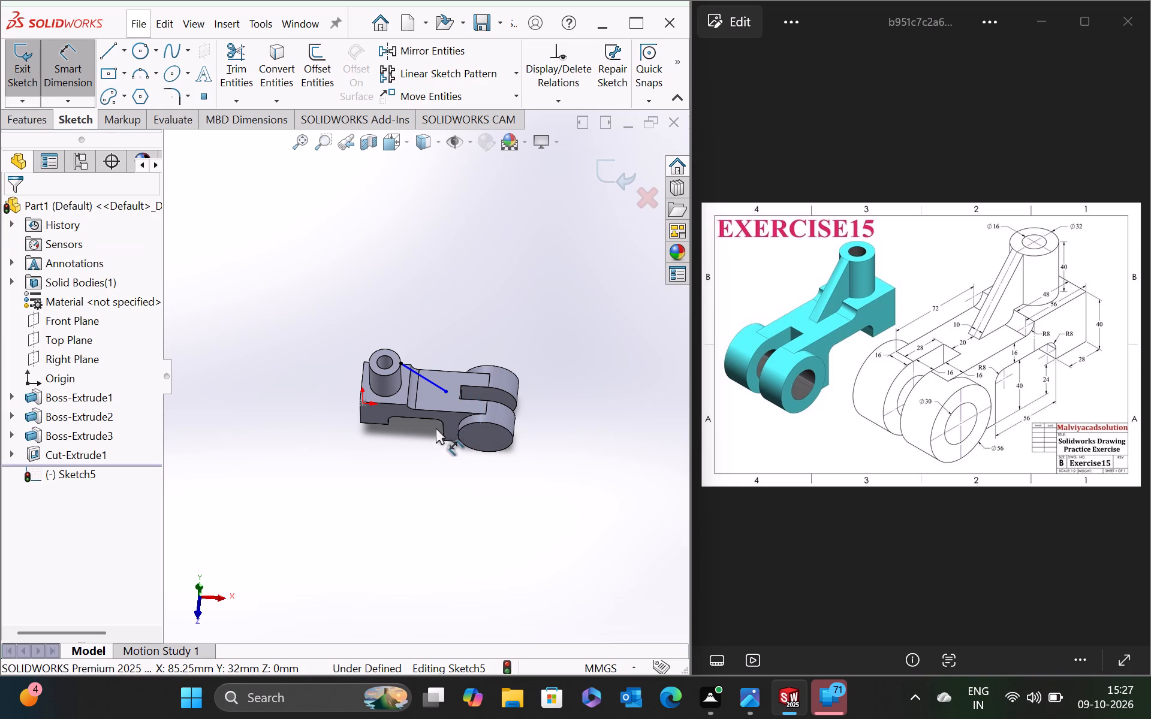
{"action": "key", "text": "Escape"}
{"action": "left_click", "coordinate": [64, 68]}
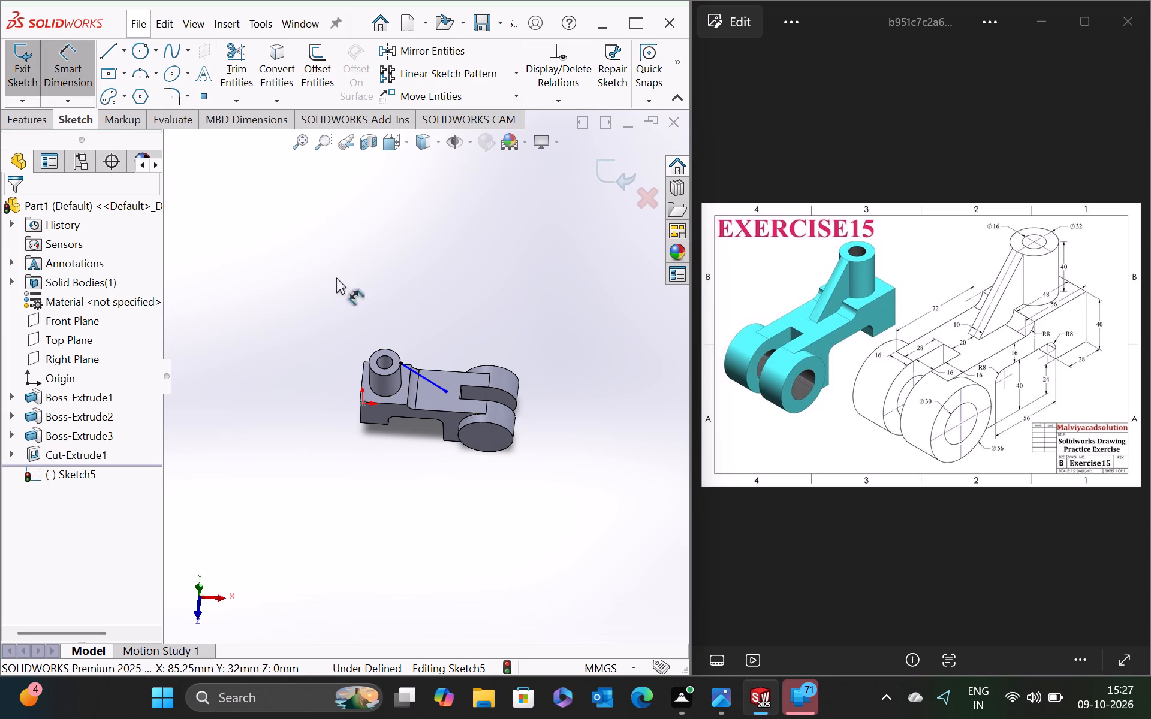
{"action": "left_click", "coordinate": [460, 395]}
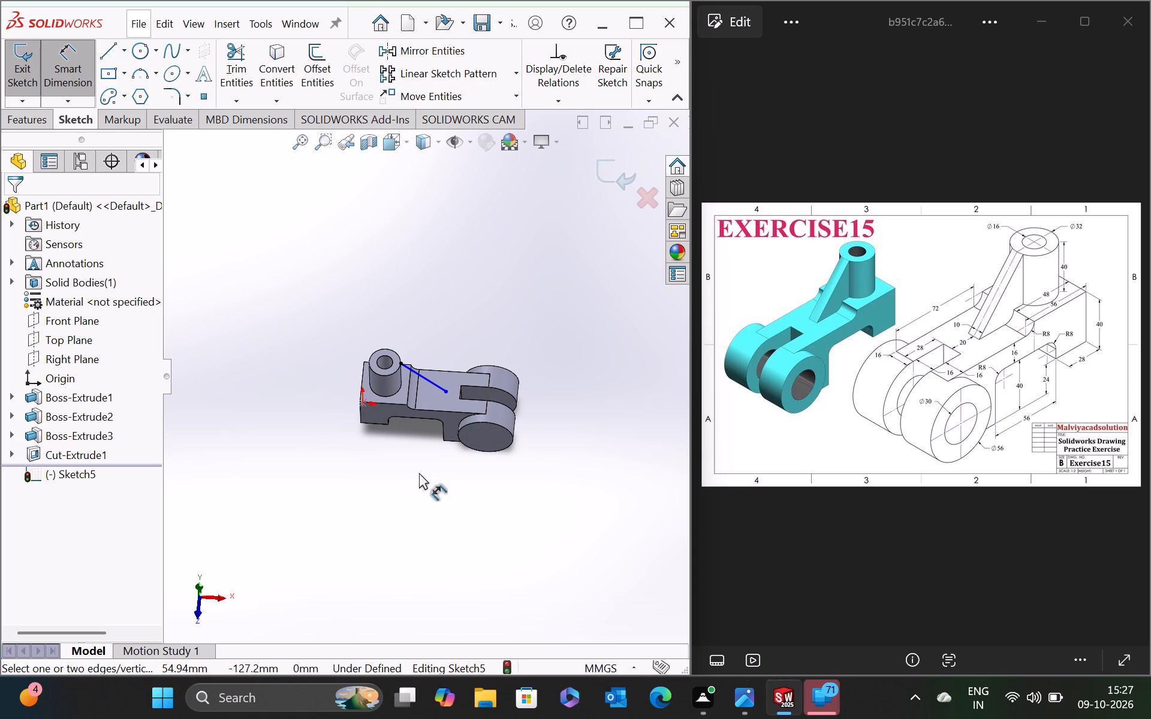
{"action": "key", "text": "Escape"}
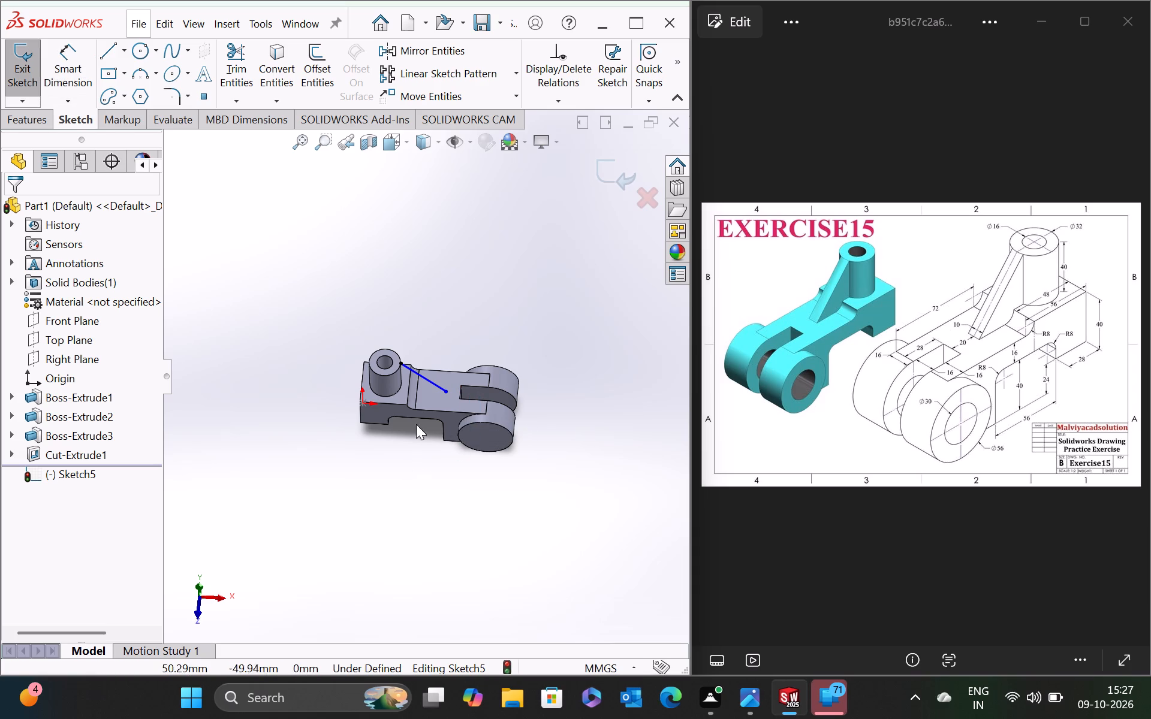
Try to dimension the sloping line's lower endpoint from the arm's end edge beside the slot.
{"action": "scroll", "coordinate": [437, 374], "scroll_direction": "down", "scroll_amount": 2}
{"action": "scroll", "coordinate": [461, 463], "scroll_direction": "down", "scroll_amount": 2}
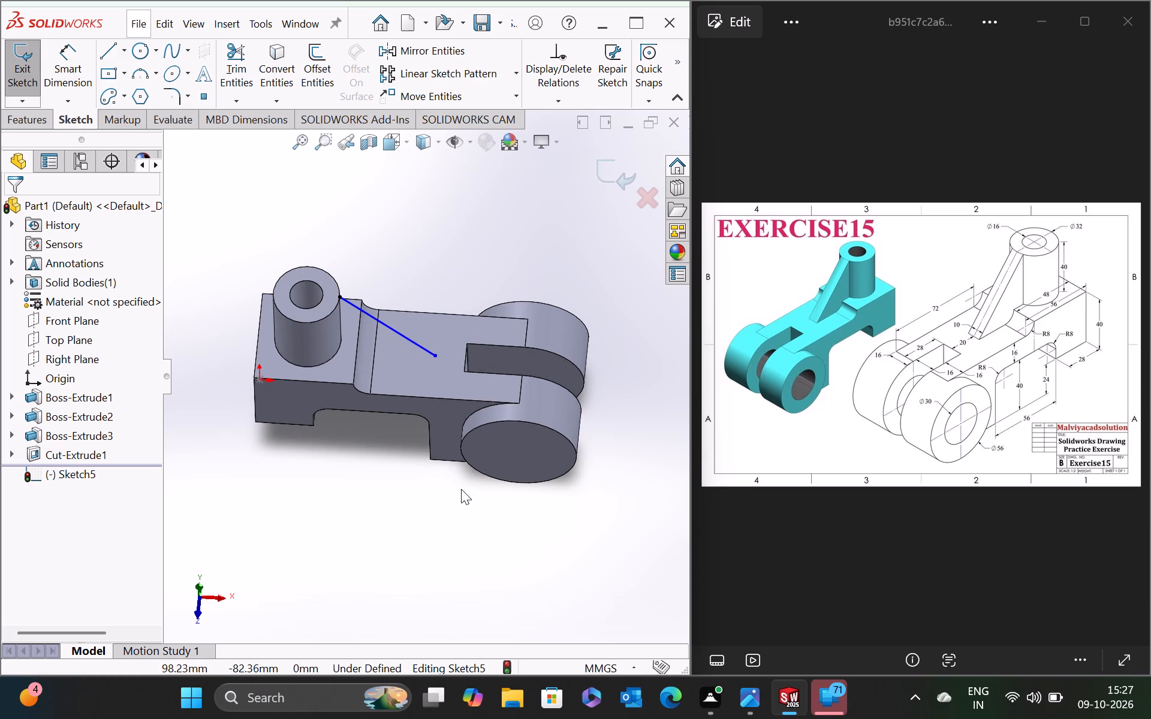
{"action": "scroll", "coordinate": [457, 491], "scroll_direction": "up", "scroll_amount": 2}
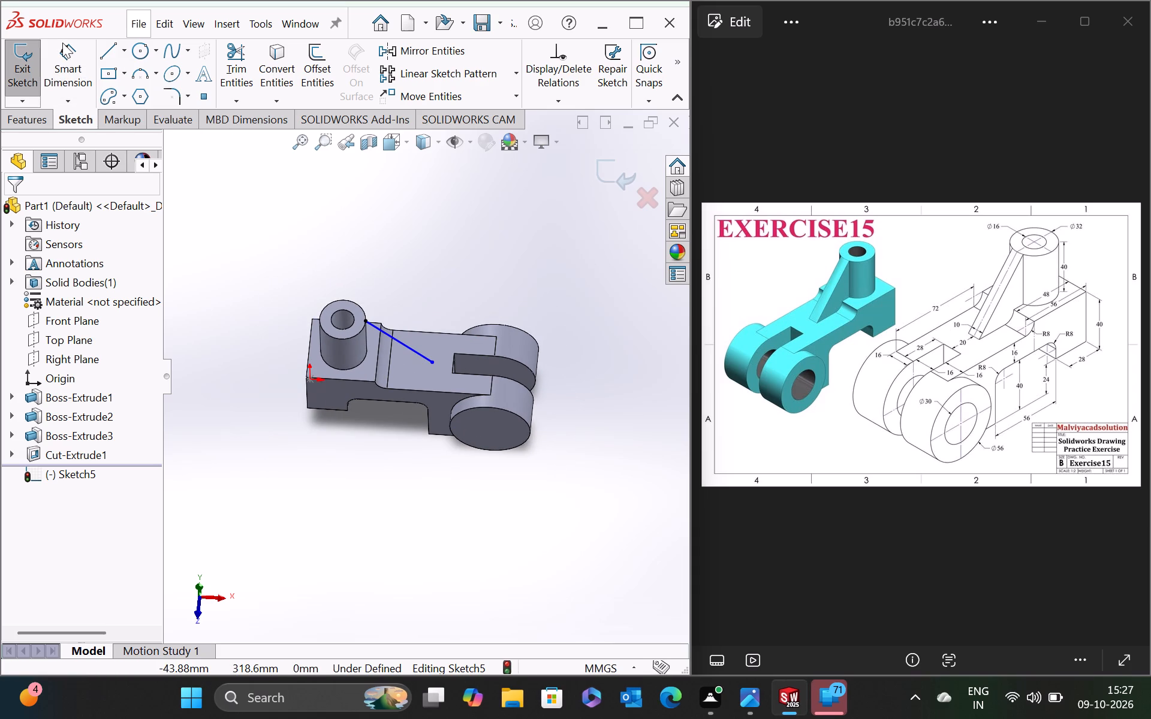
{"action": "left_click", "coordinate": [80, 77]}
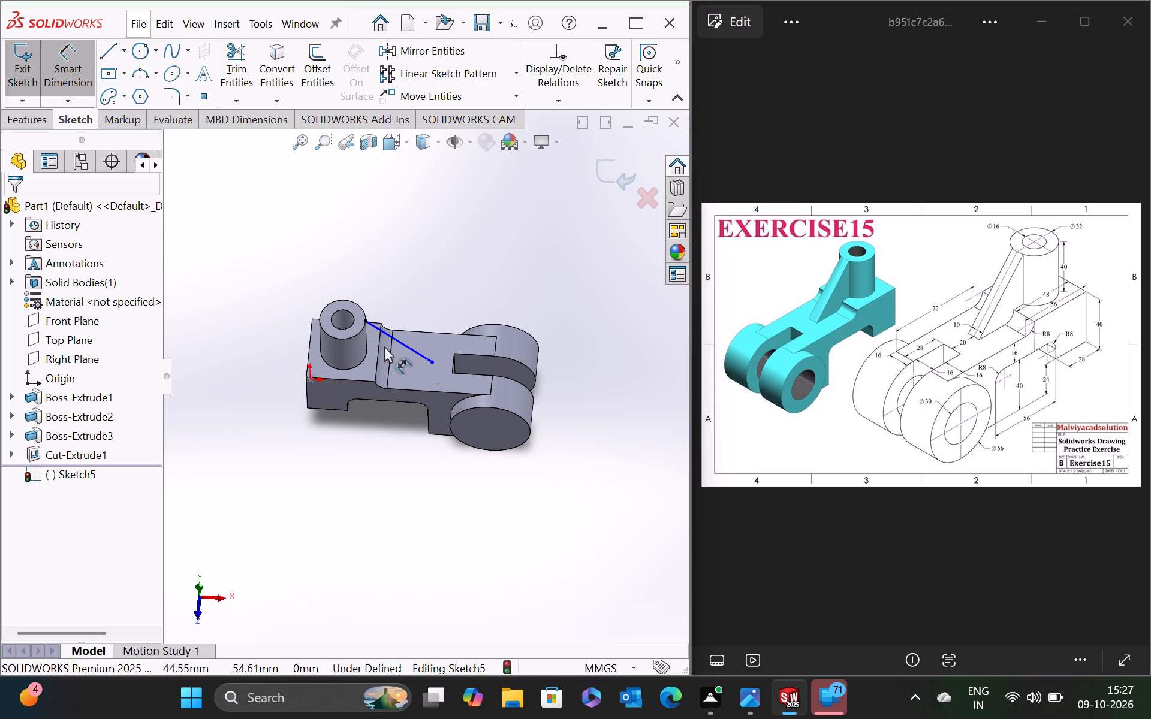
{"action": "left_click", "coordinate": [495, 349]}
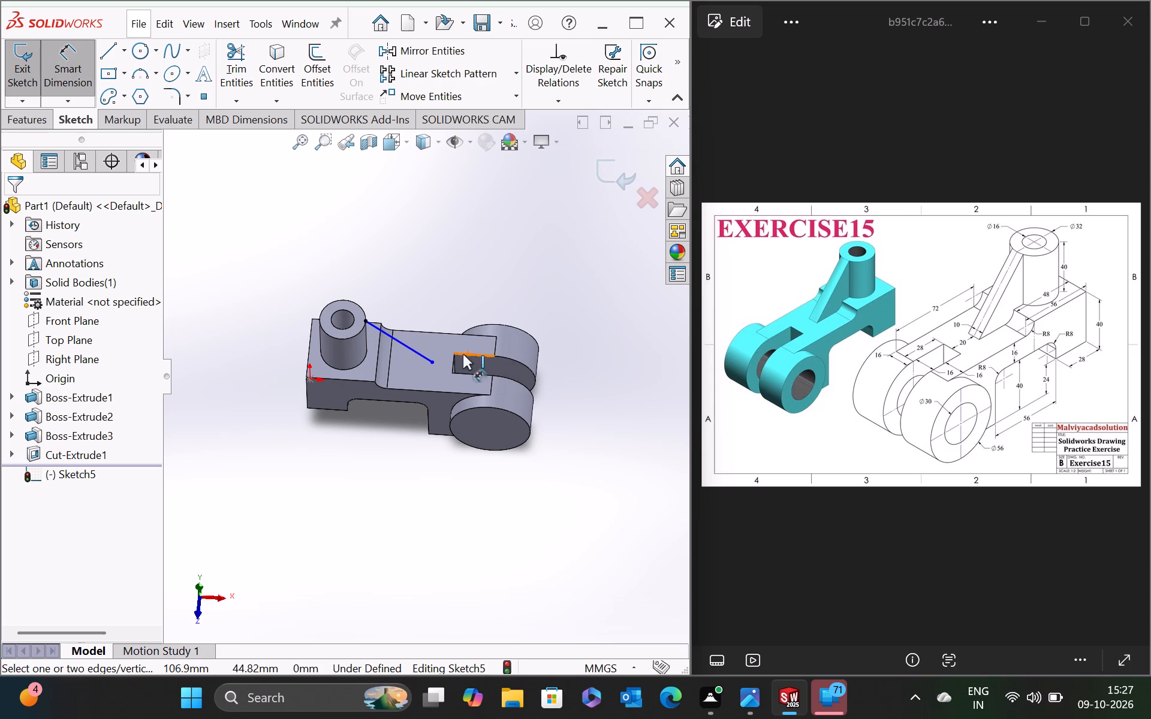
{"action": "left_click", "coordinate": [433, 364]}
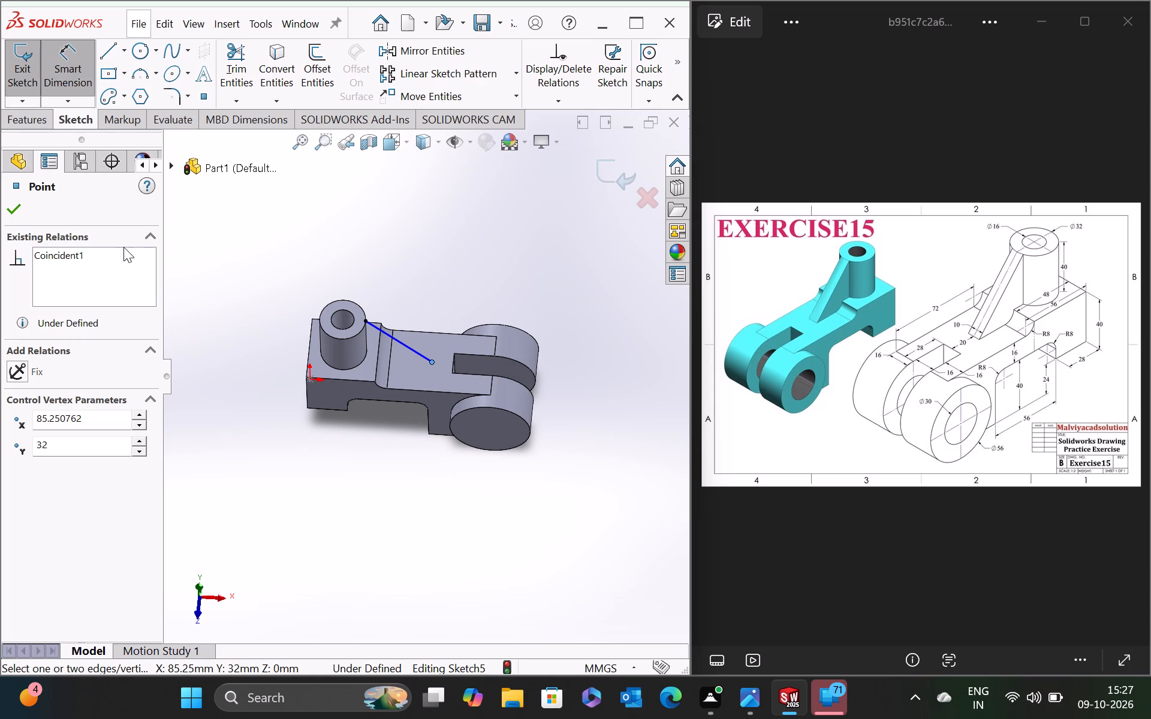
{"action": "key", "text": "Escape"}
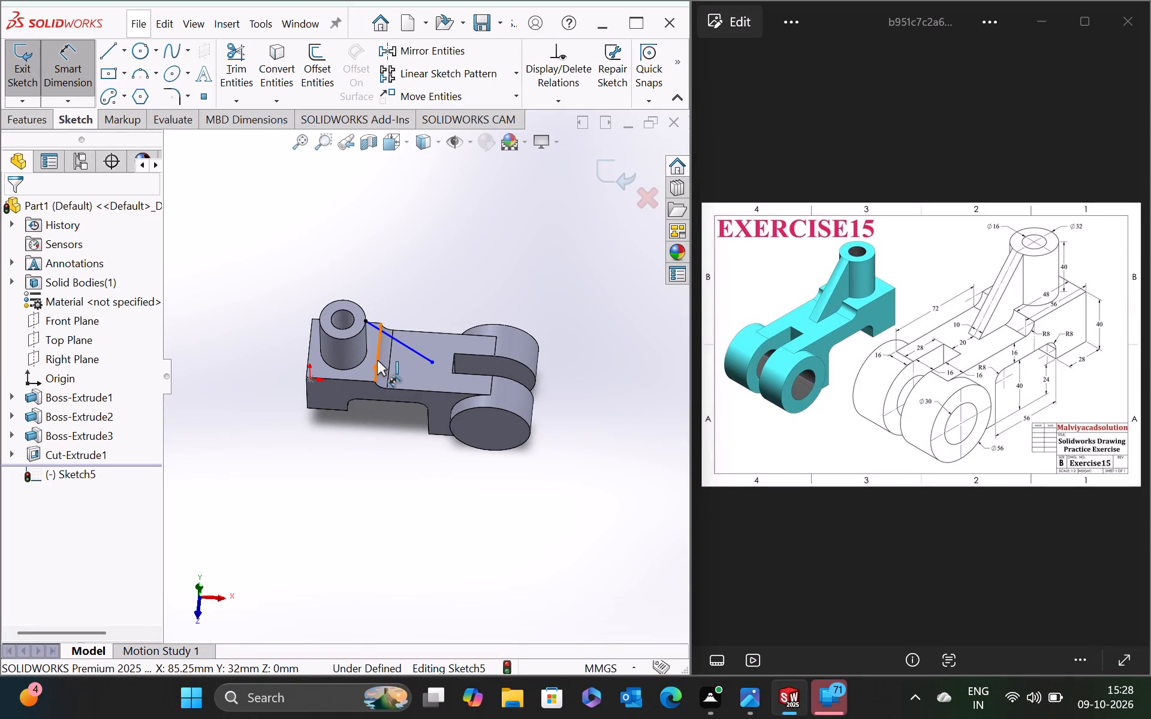
Dimension the sloping line's lower endpoint 80 mm horizontally from the origin.
{"action": "left_click", "coordinate": [309, 378]}
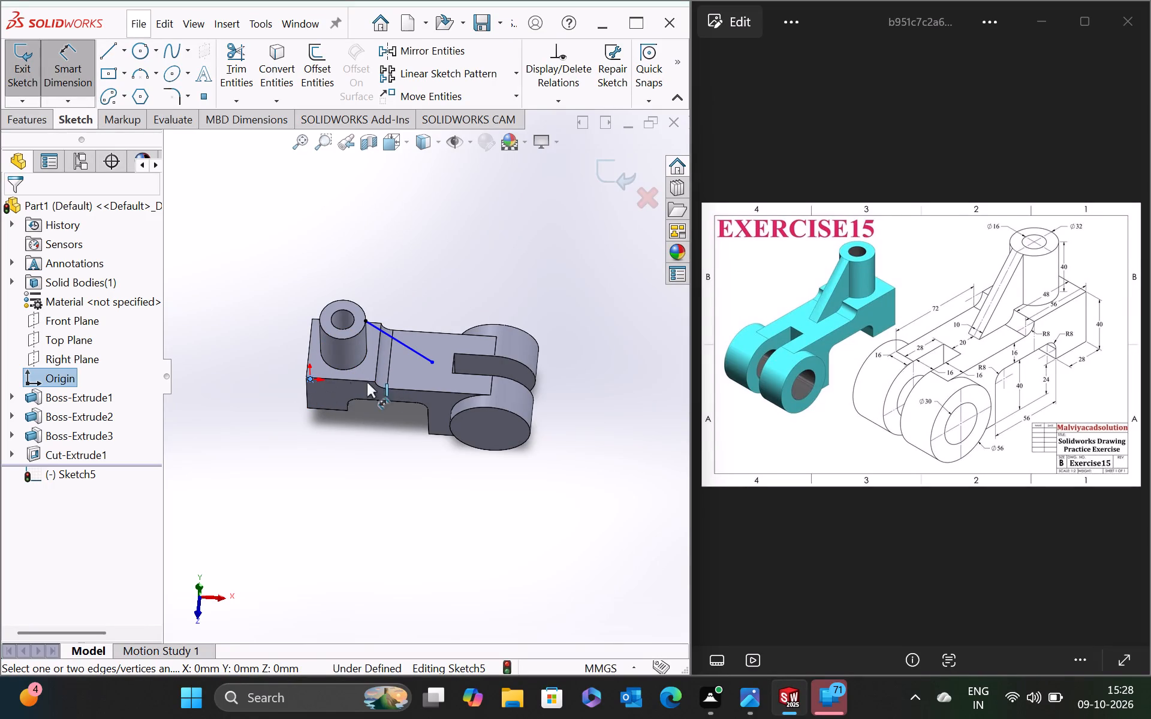
{"action": "left_click", "coordinate": [432, 362]}
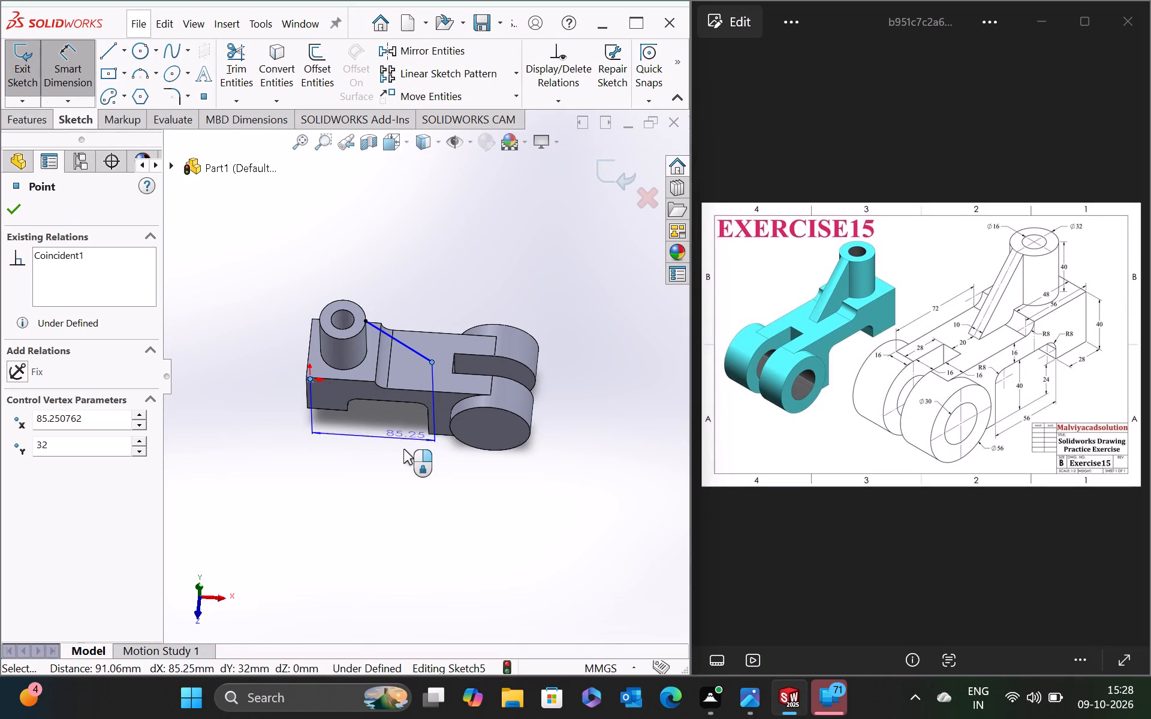
{"action": "left_click", "coordinate": [387, 488]}
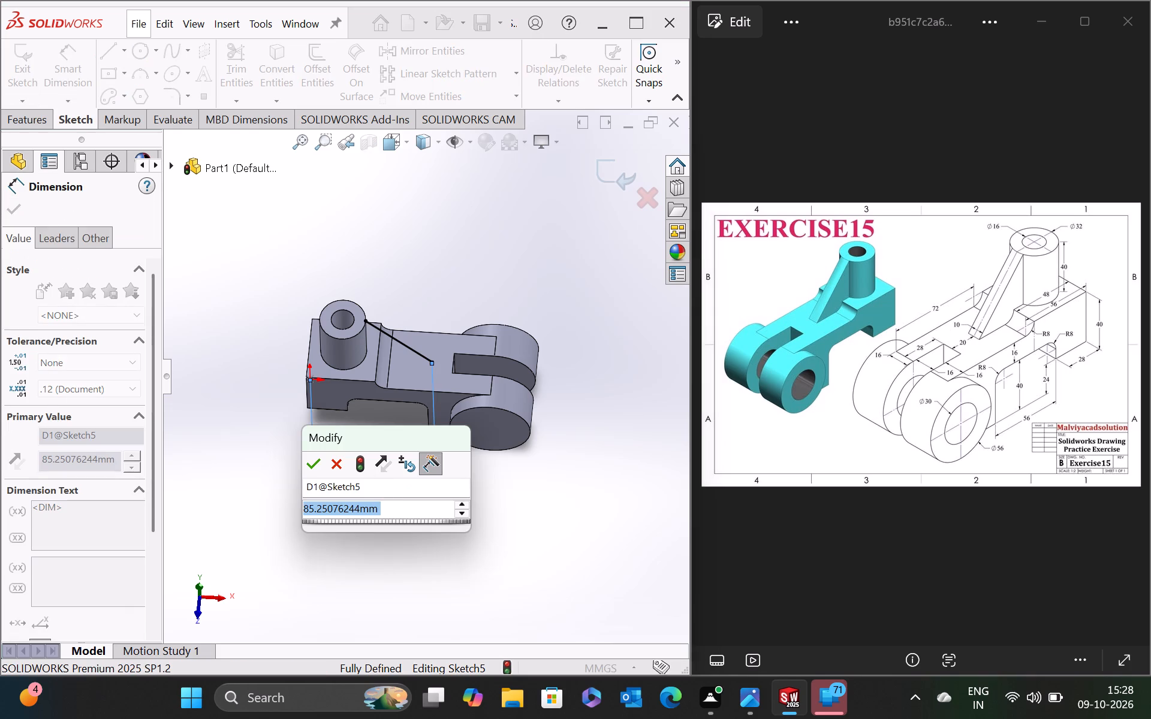
{"action": "key", "text": "8"}
{"action": "key", "text": "0"}
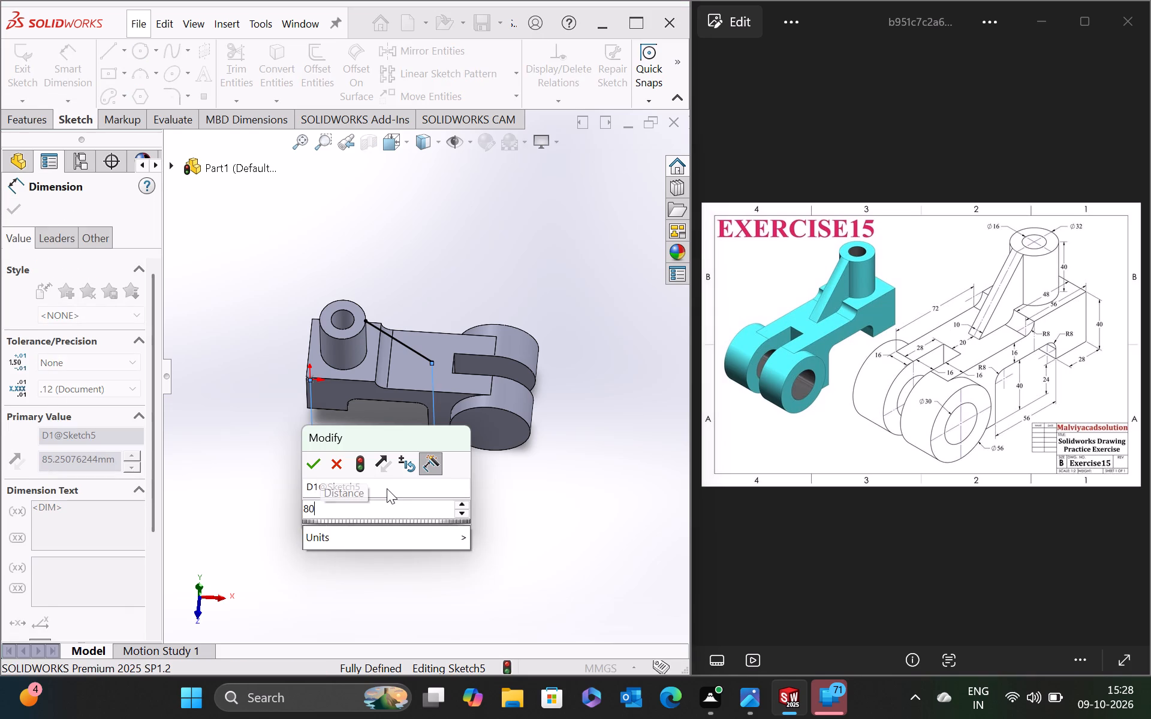
{"action": "key", "text": "Return"}
{"action": "middle_click_drag", "start_coordinate": [456, 487], "coordinate": [451, 434]}
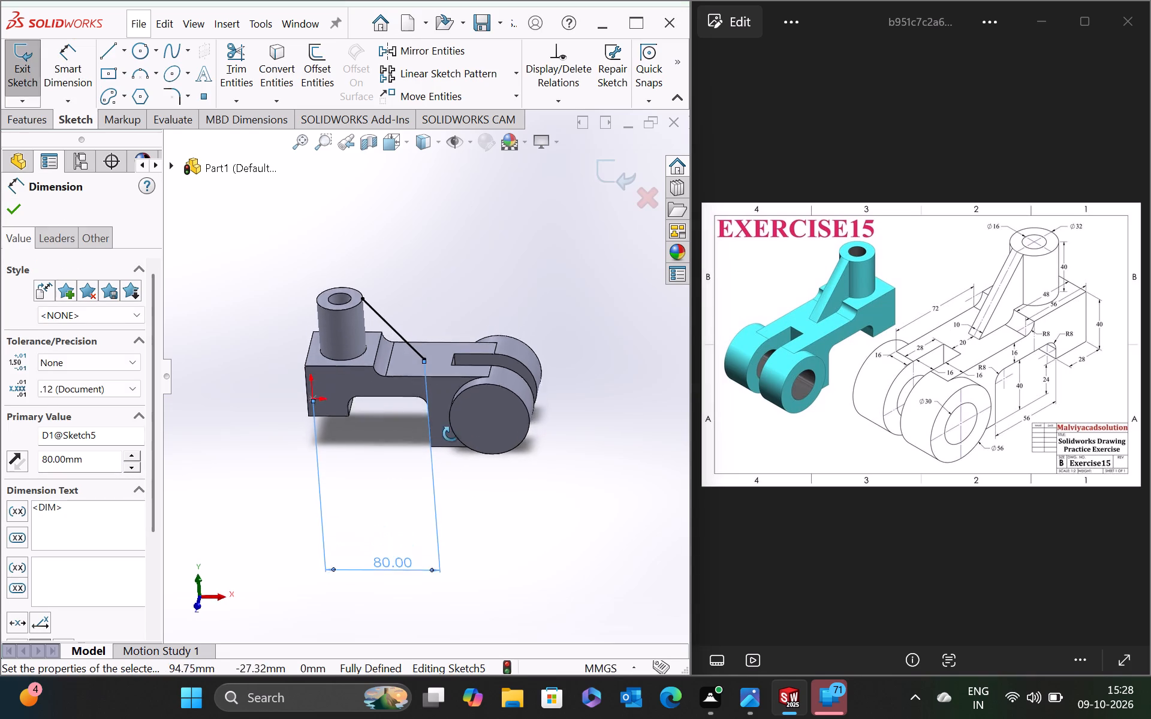
{"action": "middle_click_drag", "start_coordinate": [451, 434], "coordinate": [458, 398]}
{"action": "left_click", "coordinate": [8, 210]}
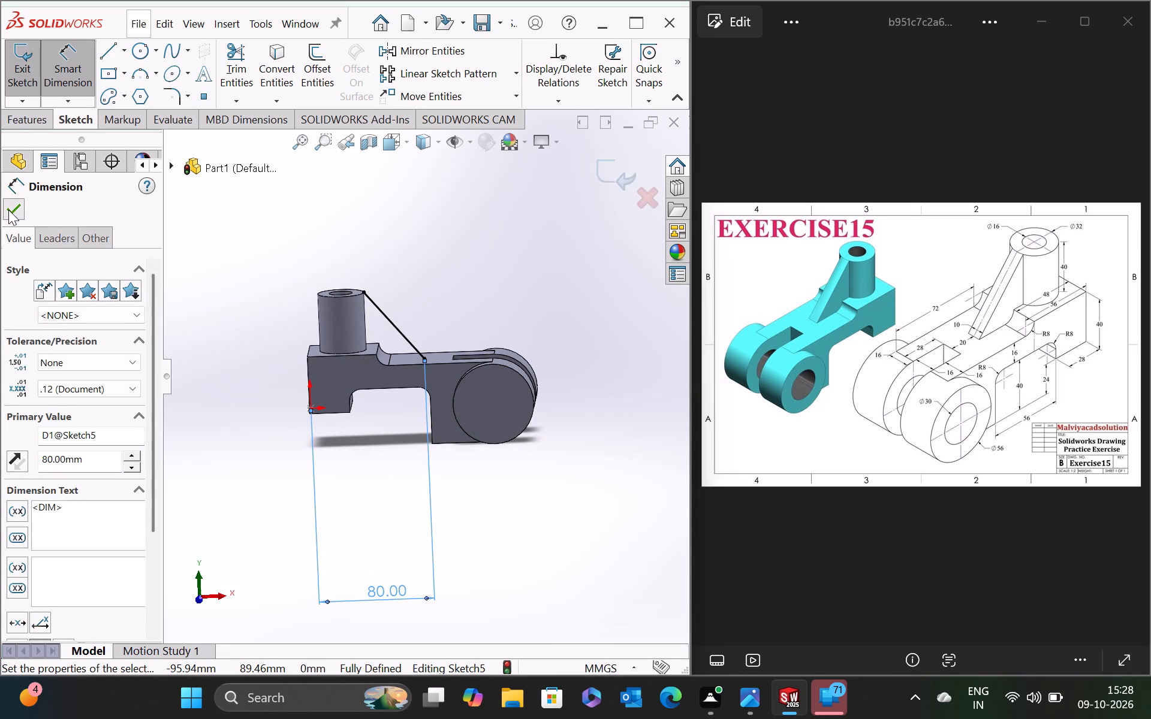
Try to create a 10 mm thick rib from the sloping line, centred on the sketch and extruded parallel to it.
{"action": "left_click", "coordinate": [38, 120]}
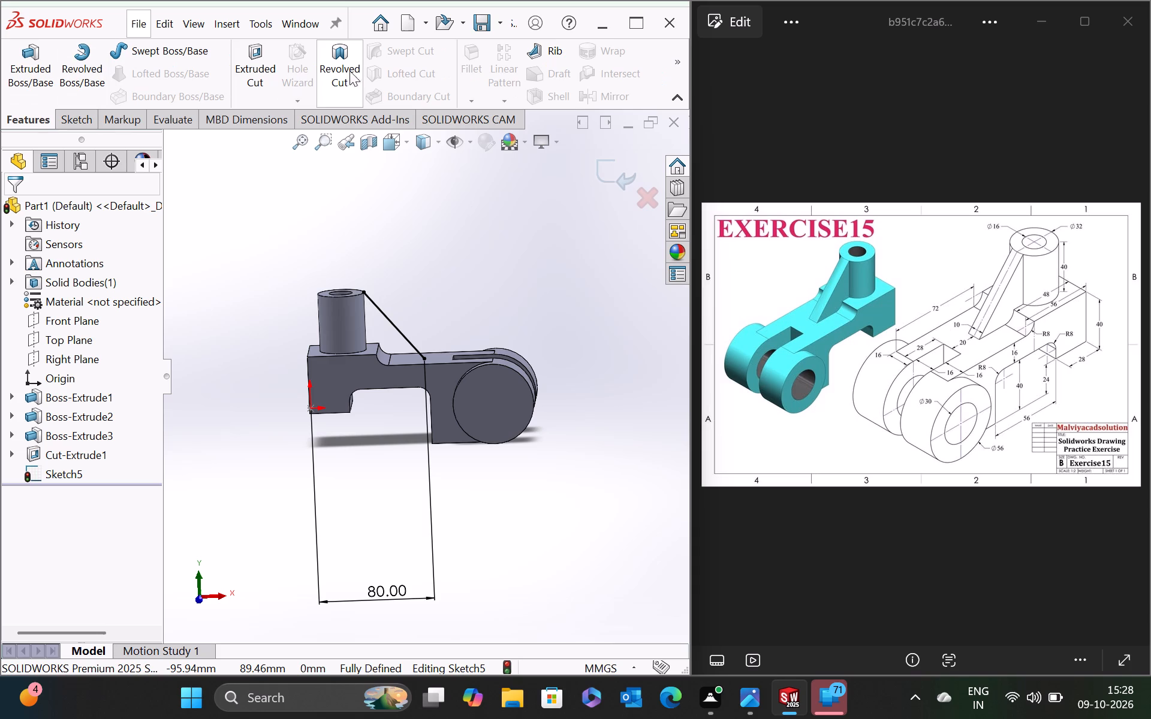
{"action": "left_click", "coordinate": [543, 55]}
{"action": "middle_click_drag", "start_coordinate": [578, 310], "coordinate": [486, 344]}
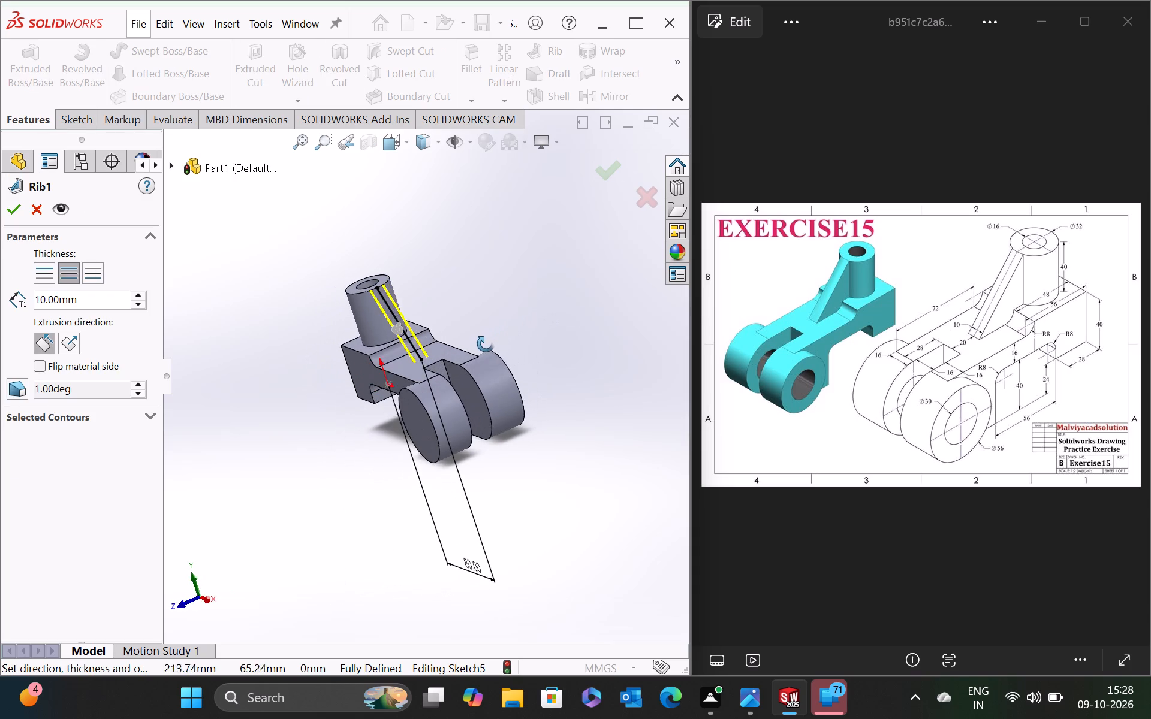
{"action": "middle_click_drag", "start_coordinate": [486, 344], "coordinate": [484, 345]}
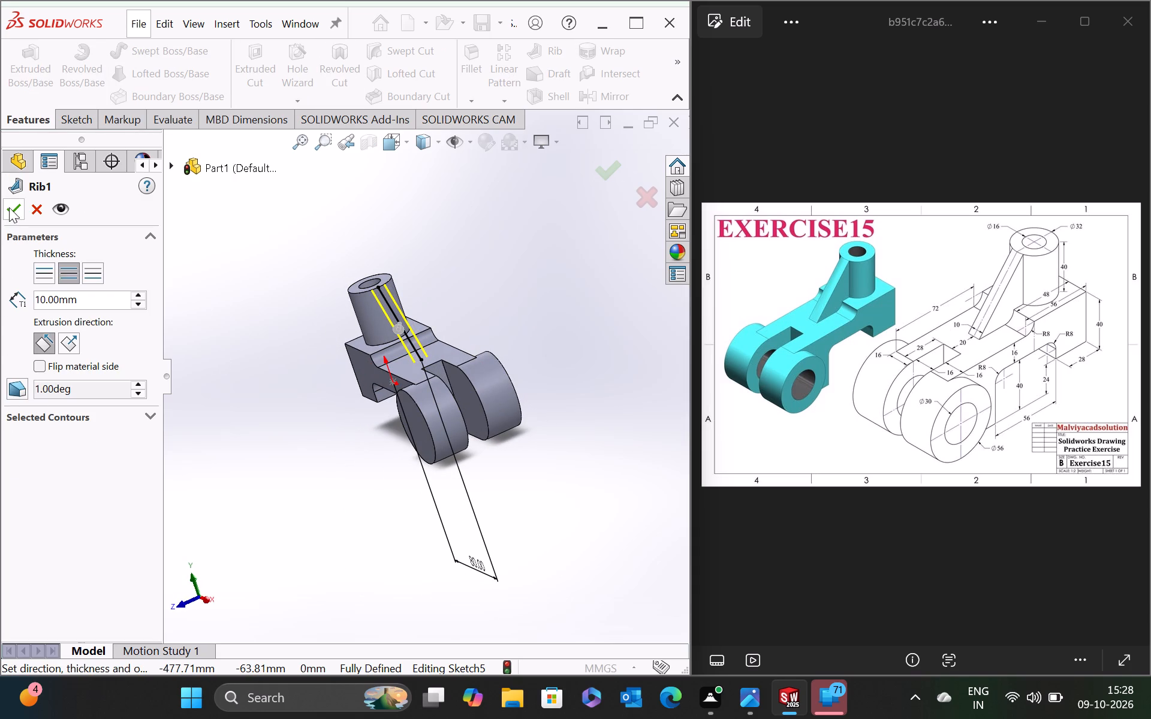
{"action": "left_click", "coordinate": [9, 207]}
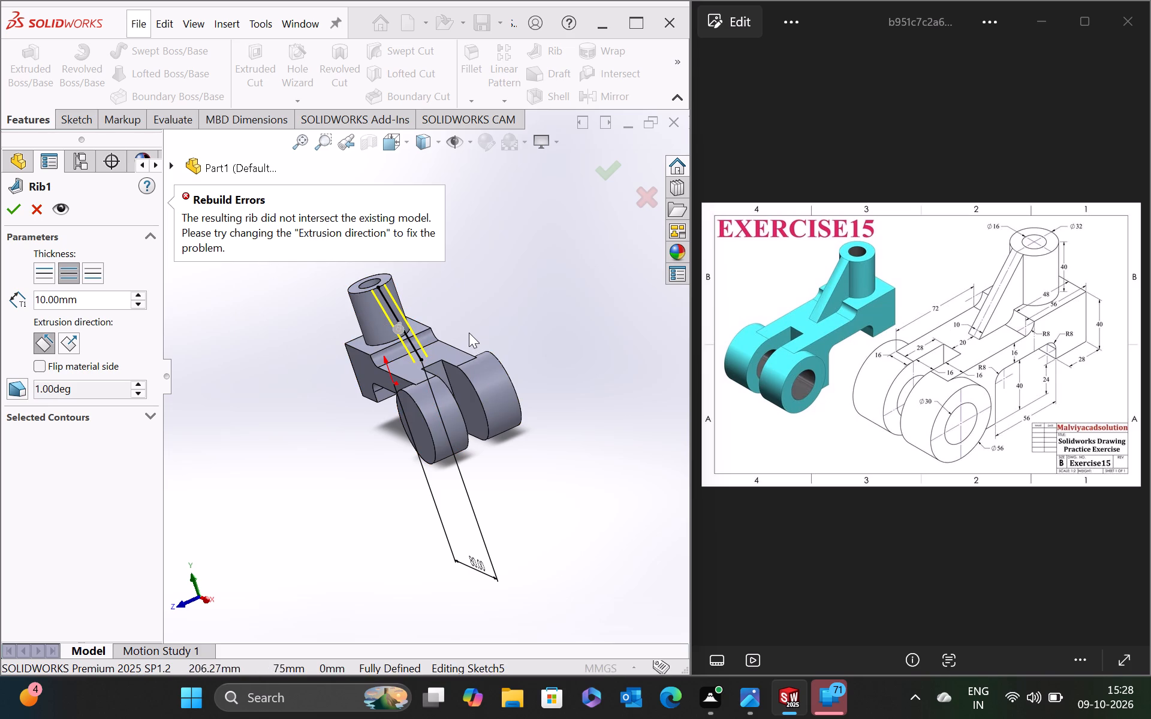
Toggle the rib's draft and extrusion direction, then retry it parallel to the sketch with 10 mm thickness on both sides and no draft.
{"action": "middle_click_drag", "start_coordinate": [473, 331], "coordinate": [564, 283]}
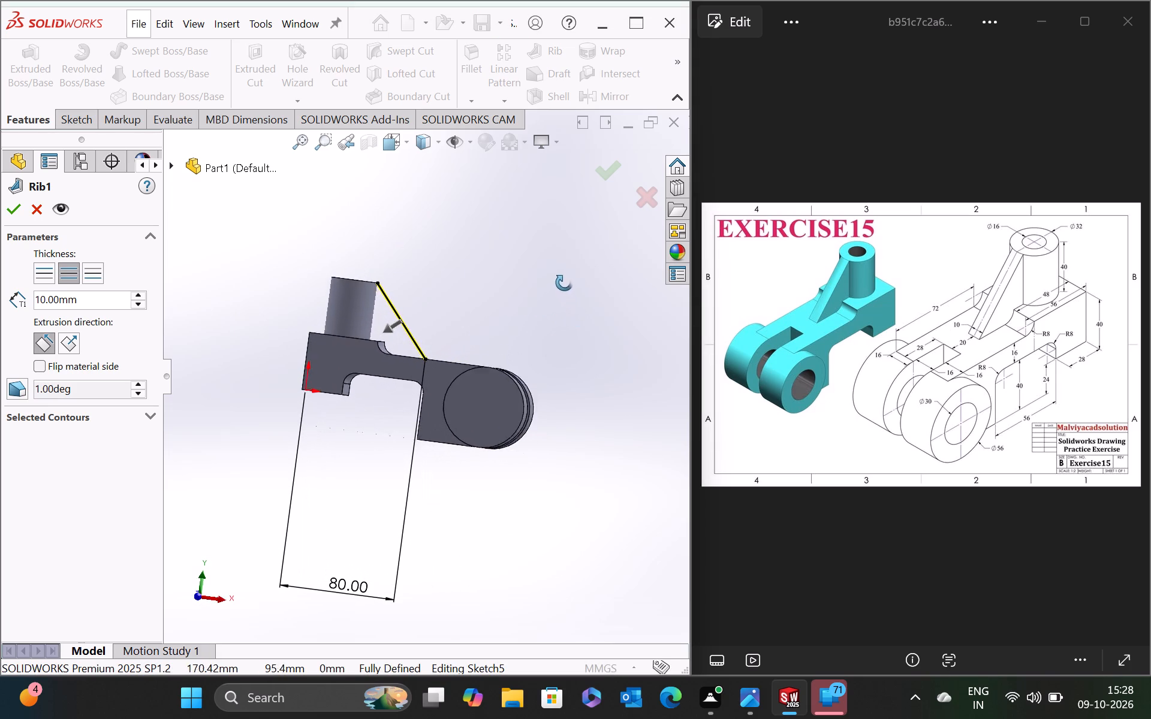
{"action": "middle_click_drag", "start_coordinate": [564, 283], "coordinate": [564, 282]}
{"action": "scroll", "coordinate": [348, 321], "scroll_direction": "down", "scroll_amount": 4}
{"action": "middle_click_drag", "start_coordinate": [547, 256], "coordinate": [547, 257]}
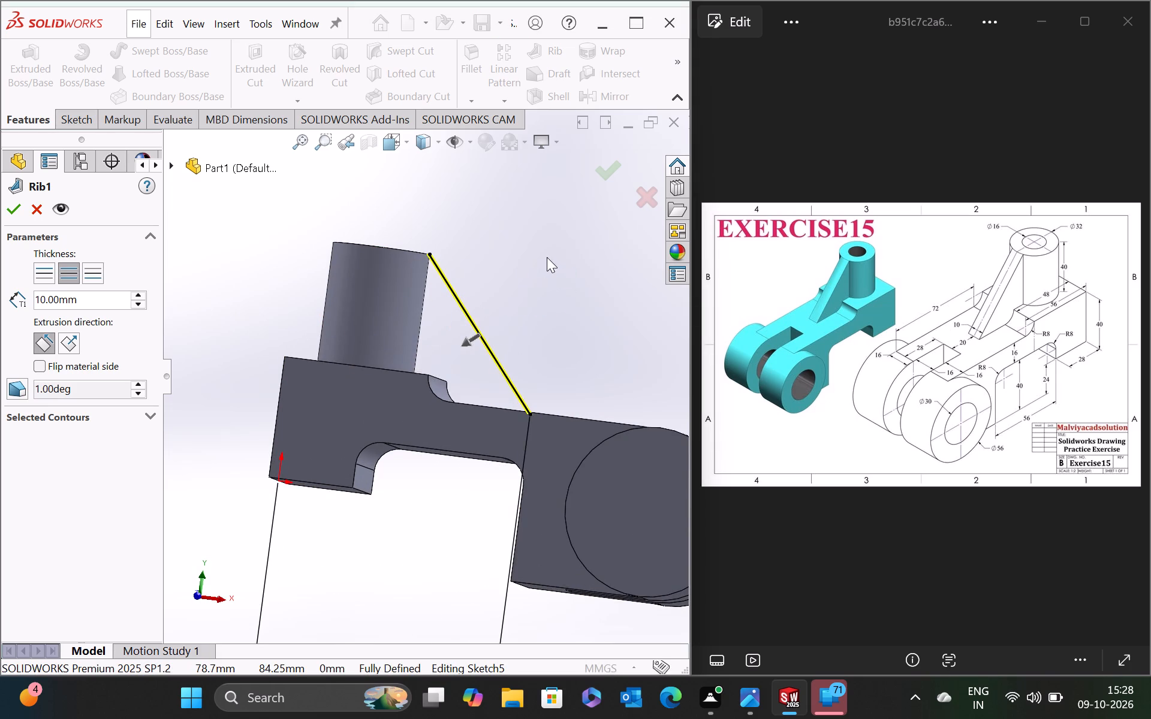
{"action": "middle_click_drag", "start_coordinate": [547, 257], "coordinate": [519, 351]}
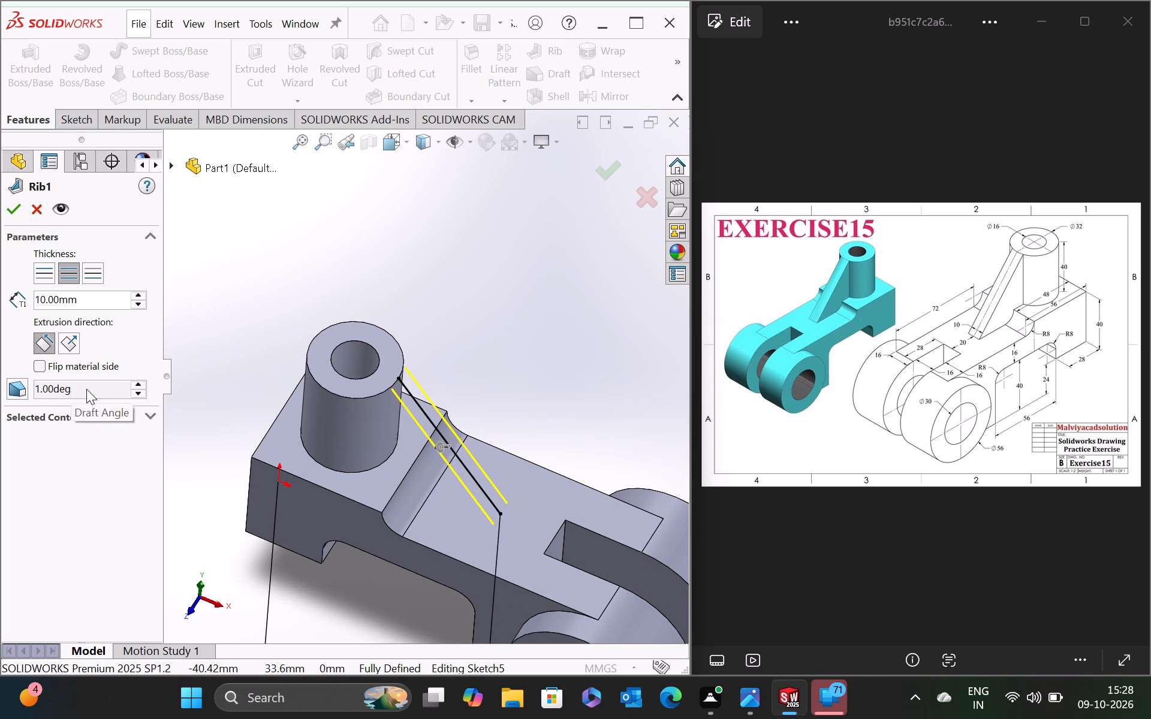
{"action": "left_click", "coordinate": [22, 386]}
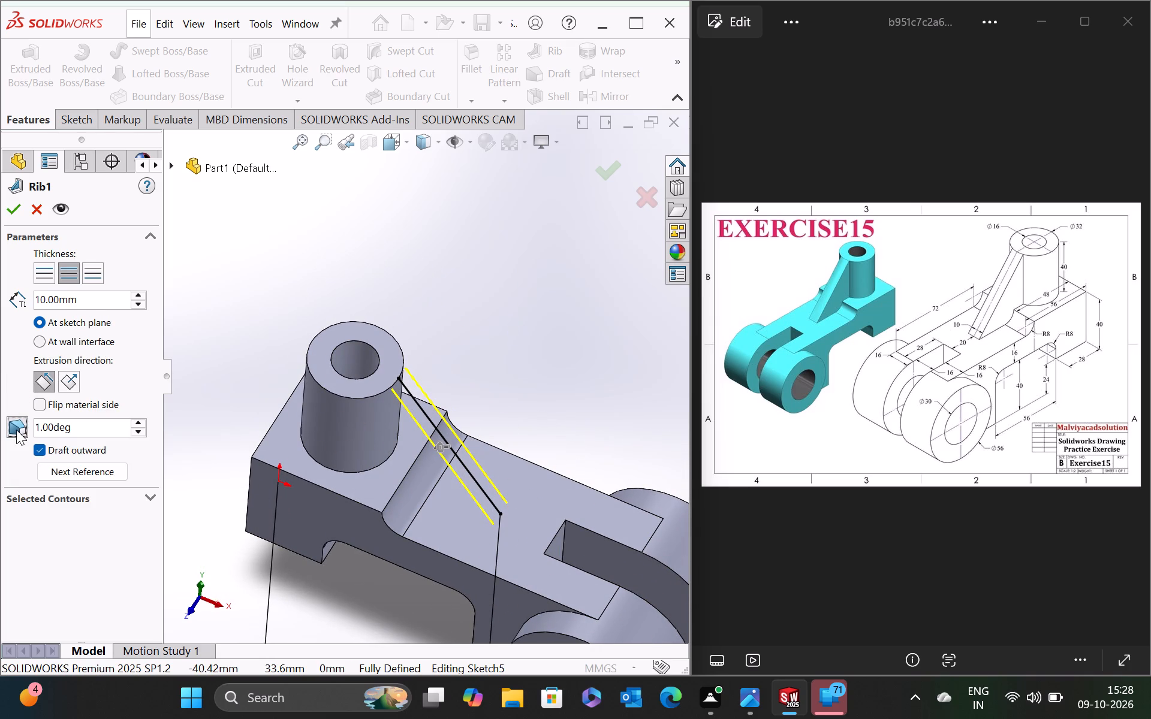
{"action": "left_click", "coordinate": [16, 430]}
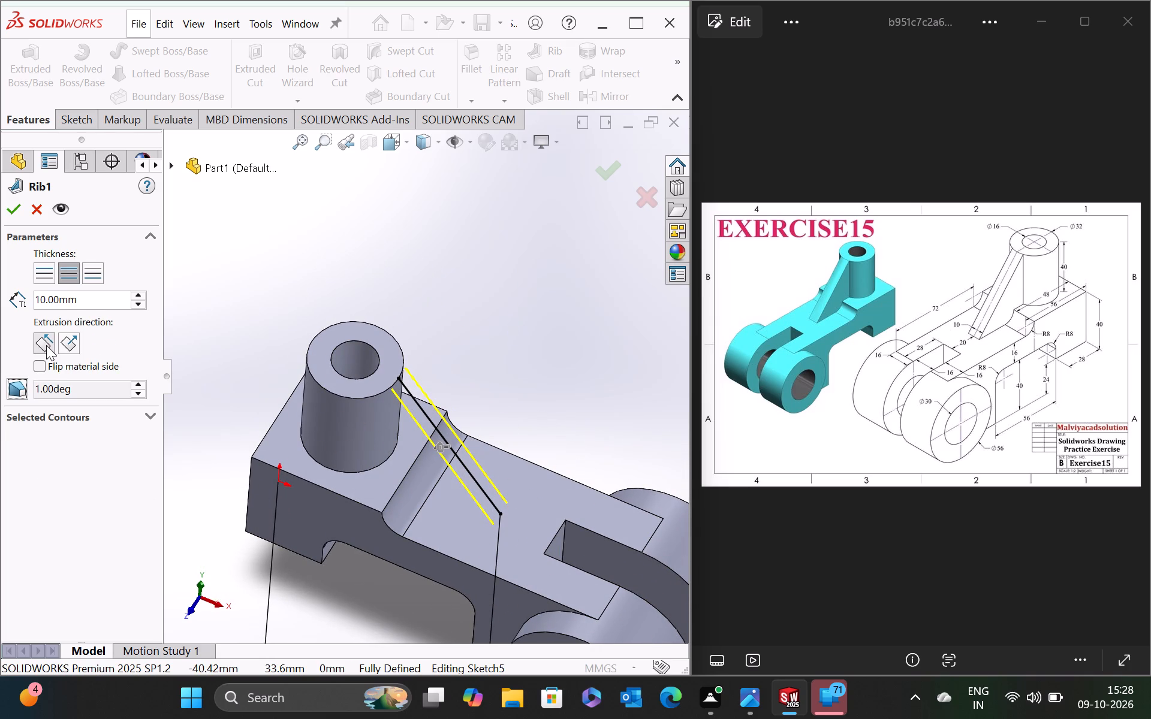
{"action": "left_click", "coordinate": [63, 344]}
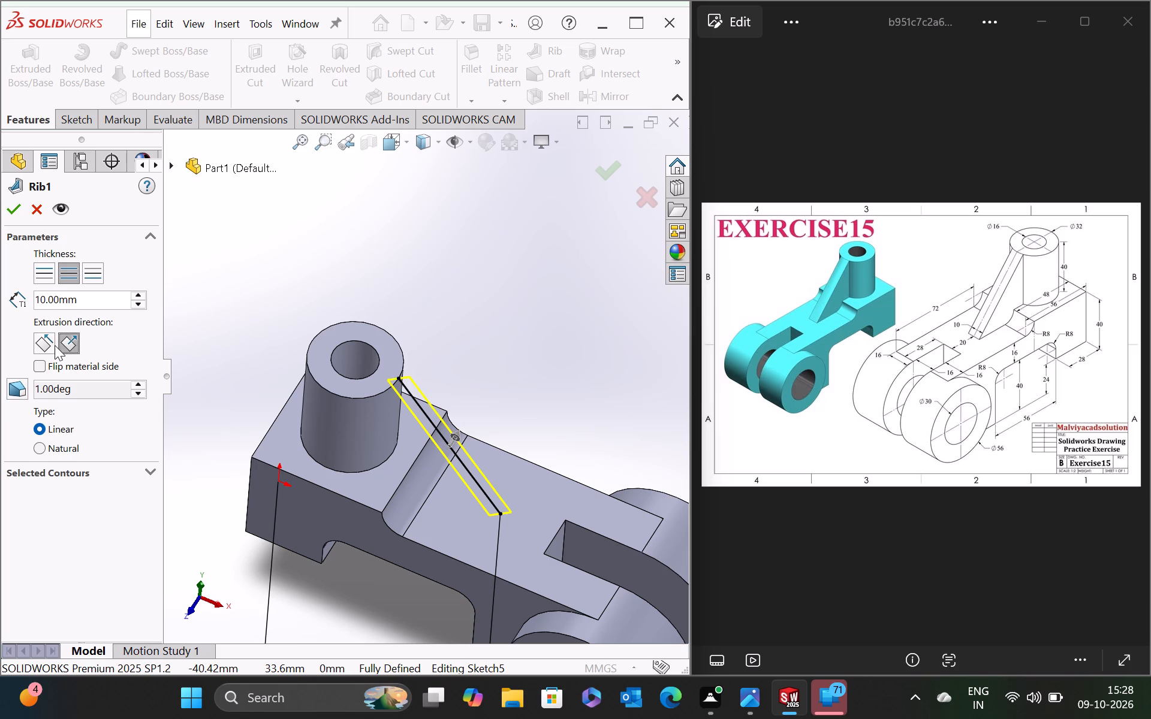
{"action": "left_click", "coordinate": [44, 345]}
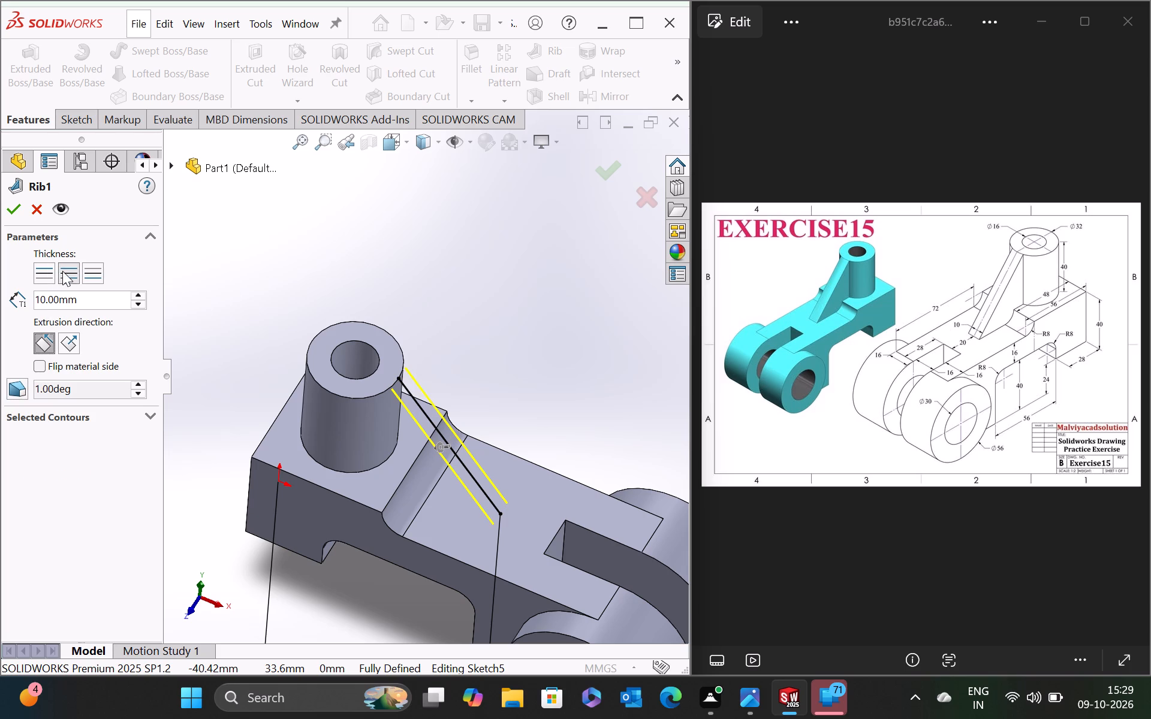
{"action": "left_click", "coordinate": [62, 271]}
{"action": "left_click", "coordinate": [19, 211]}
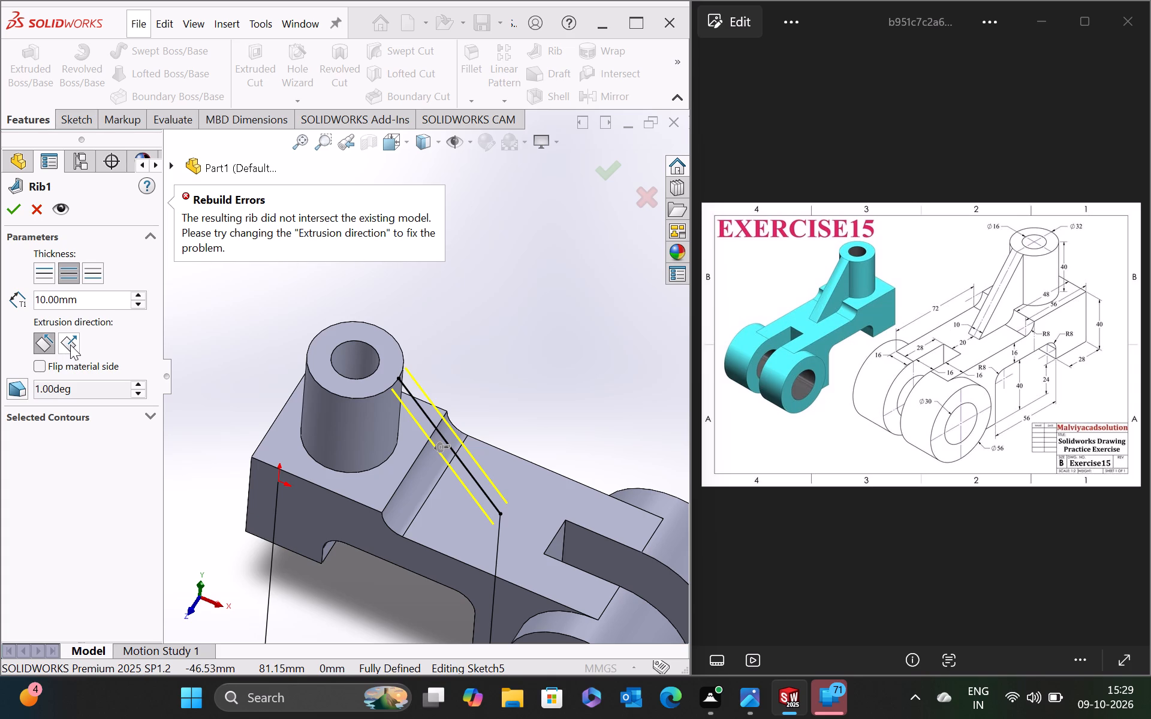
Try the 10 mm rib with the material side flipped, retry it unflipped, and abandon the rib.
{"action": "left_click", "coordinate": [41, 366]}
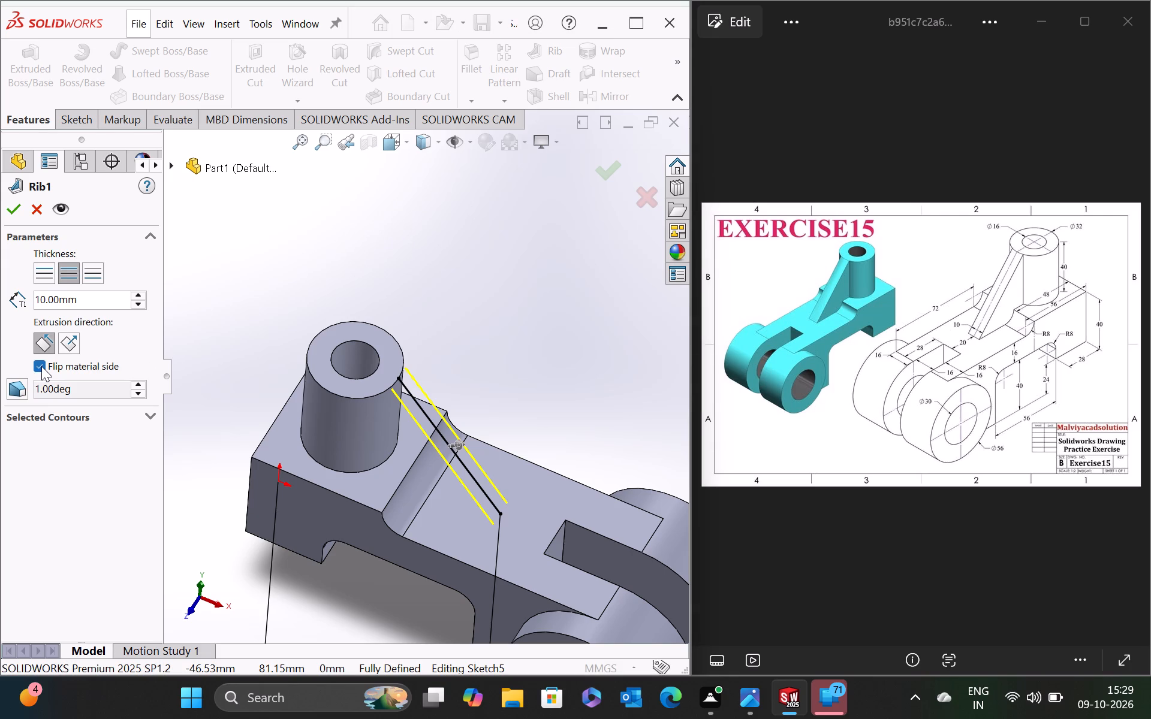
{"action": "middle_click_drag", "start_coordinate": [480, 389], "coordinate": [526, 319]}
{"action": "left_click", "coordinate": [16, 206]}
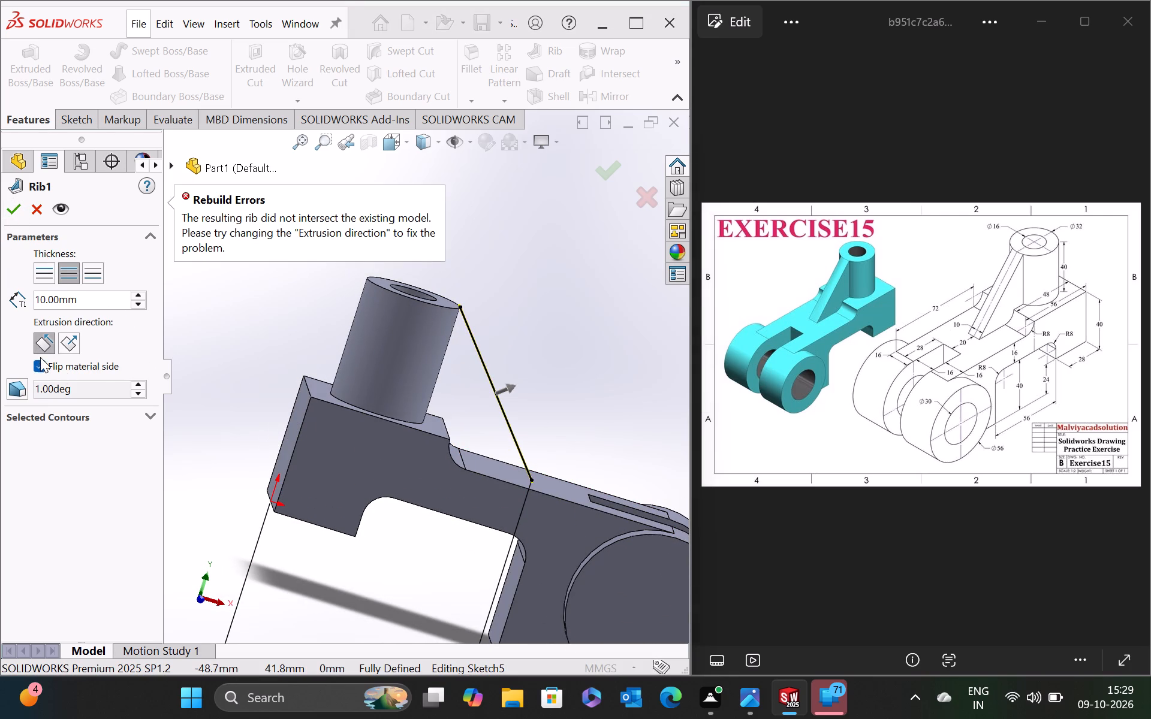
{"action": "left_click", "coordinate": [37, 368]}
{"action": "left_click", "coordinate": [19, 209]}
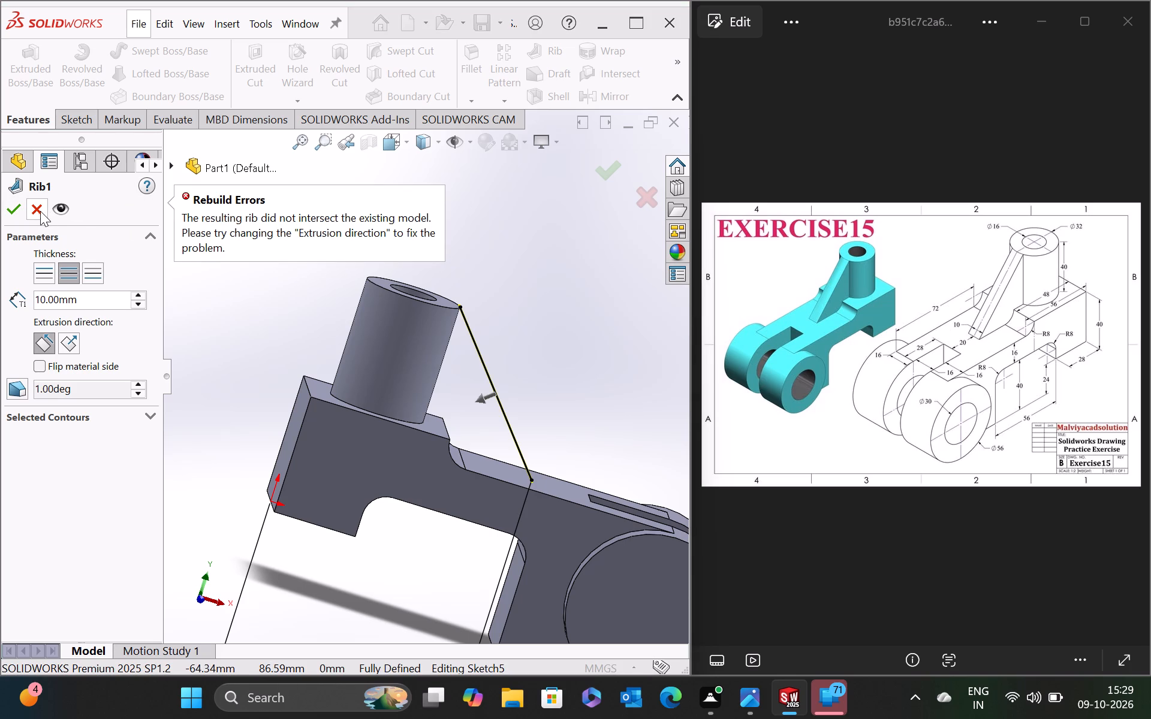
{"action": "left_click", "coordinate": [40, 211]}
Add a coincident relation between the sloping line's lower endpoint and the arm's top face.
{"action": "scroll", "coordinate": [581, 461], "scroll_direction": "down", "scroll_amount": 3}
{"action": "middle_click_drag", "start_coordinate": [565, 455], "coordinate": [549, 425]}
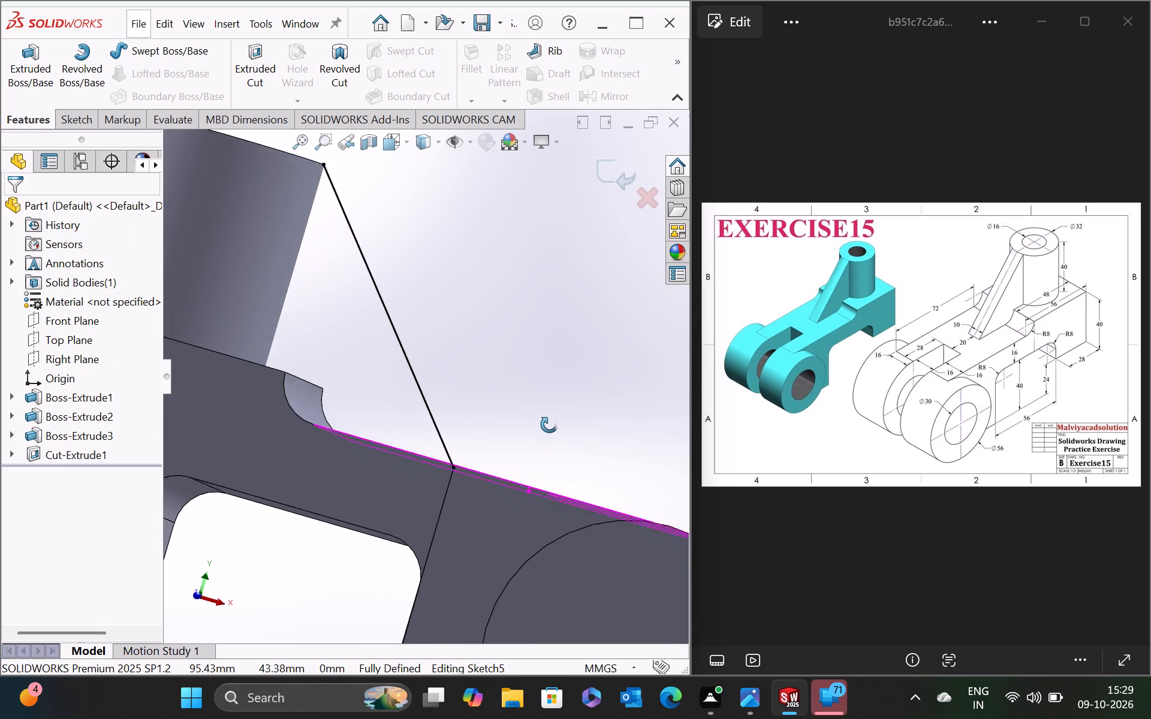
{"action": "middle_click_drag", "start_coordinate": [549, 425], "coordinate": [578, 461]}
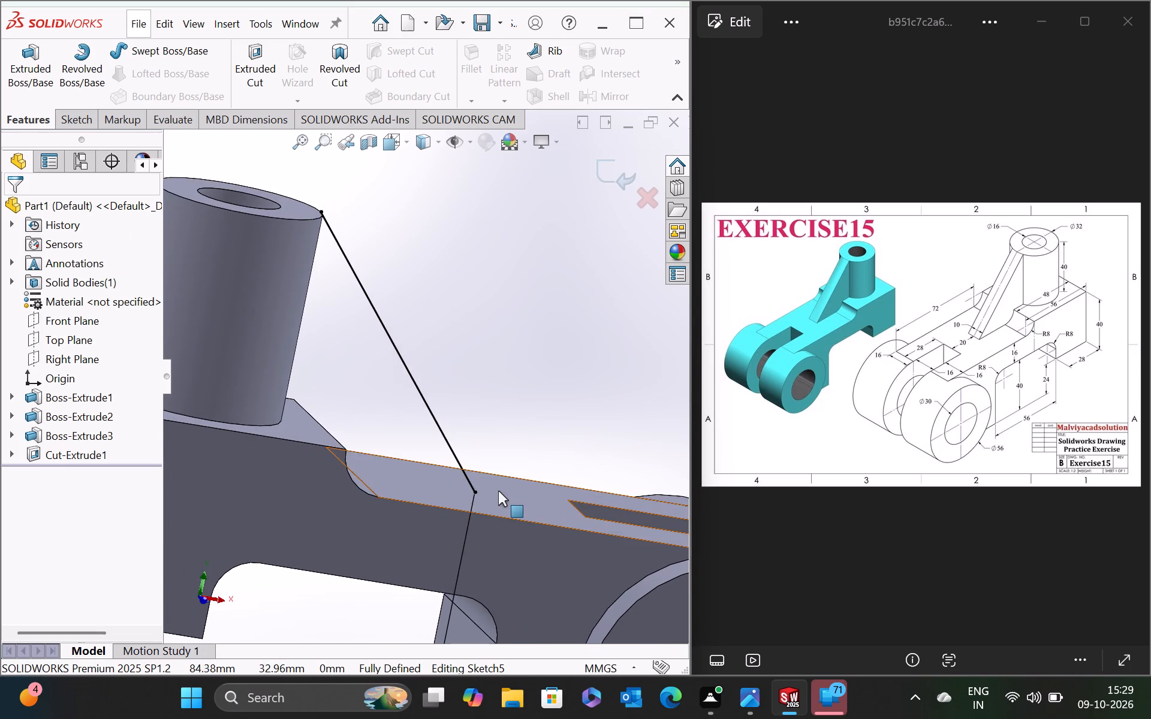
{"action": "scroll", "coordinate": [493, 489], "scroll_direction": "down", "scroll_amount": 6}
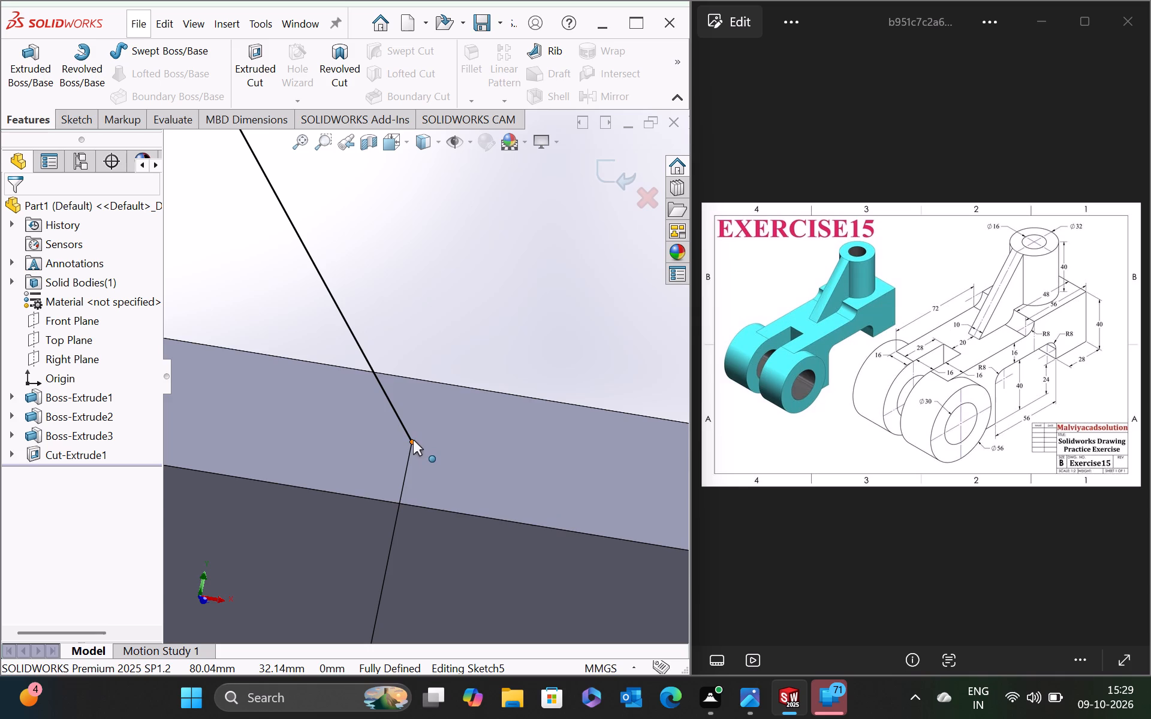
{"action": "scroll", "coordinate": [449, 362], "scroll_direction": "up", "scroll_amount": 6}
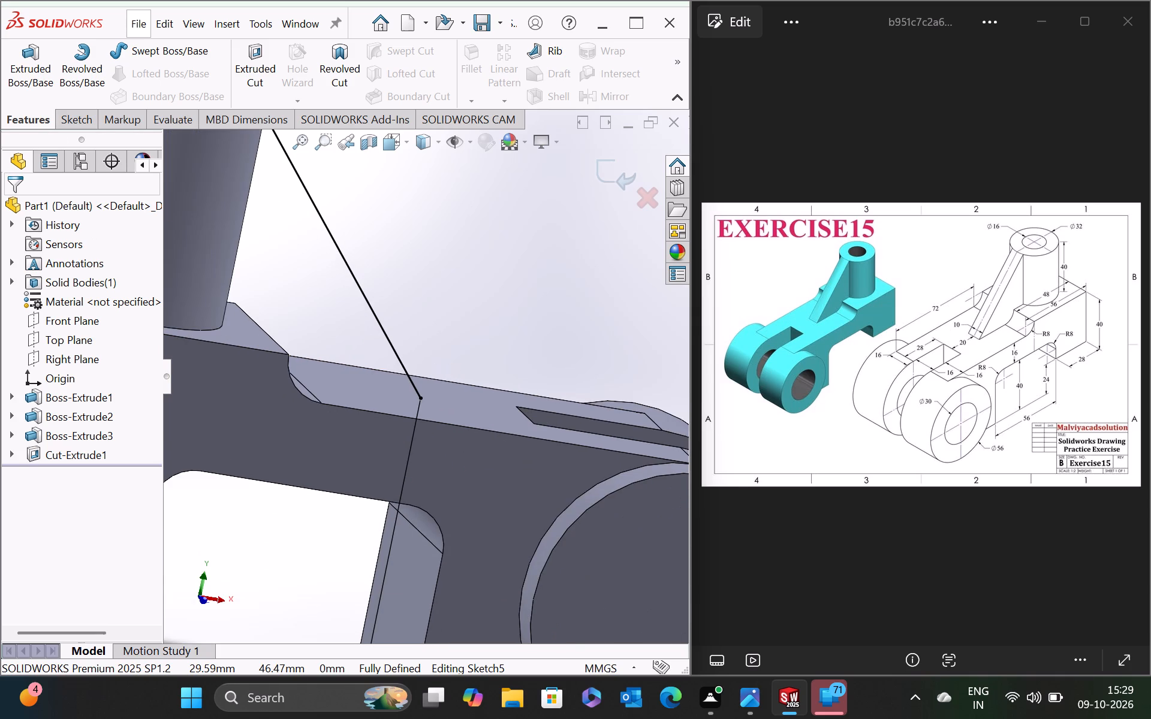
{"action": "left_click", "coordinate": [80, 120]}
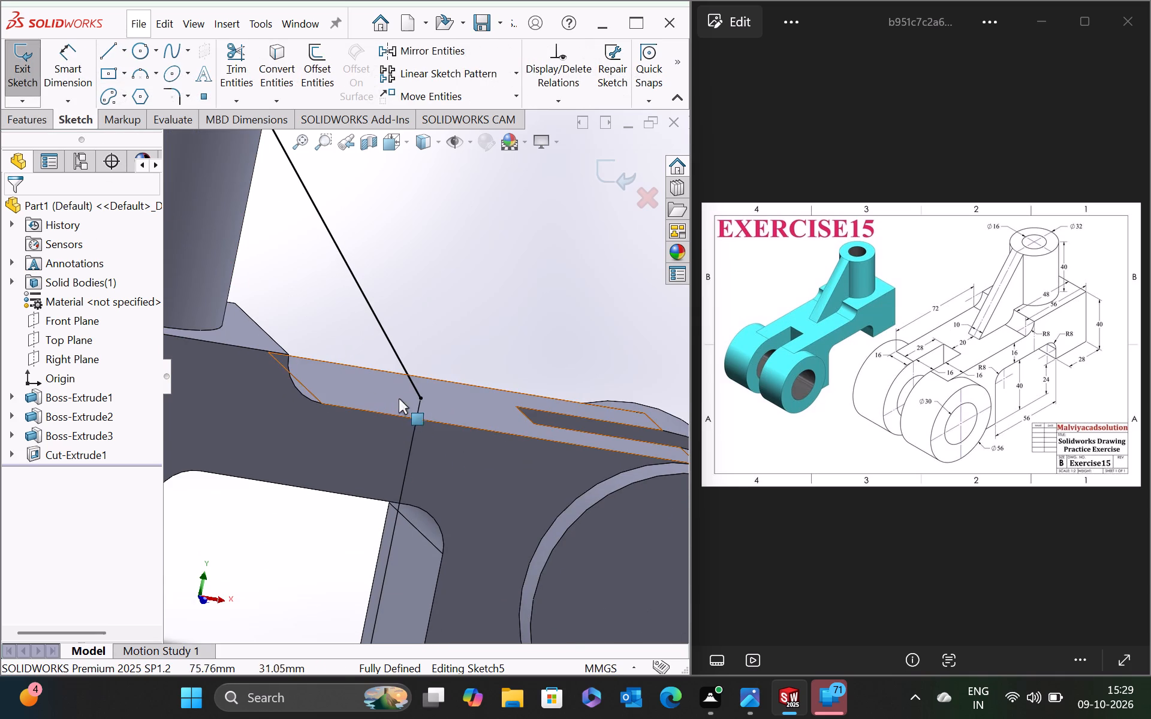
{"action": "left_click", "coordinate": [421, 396], "text": "ctrl"}
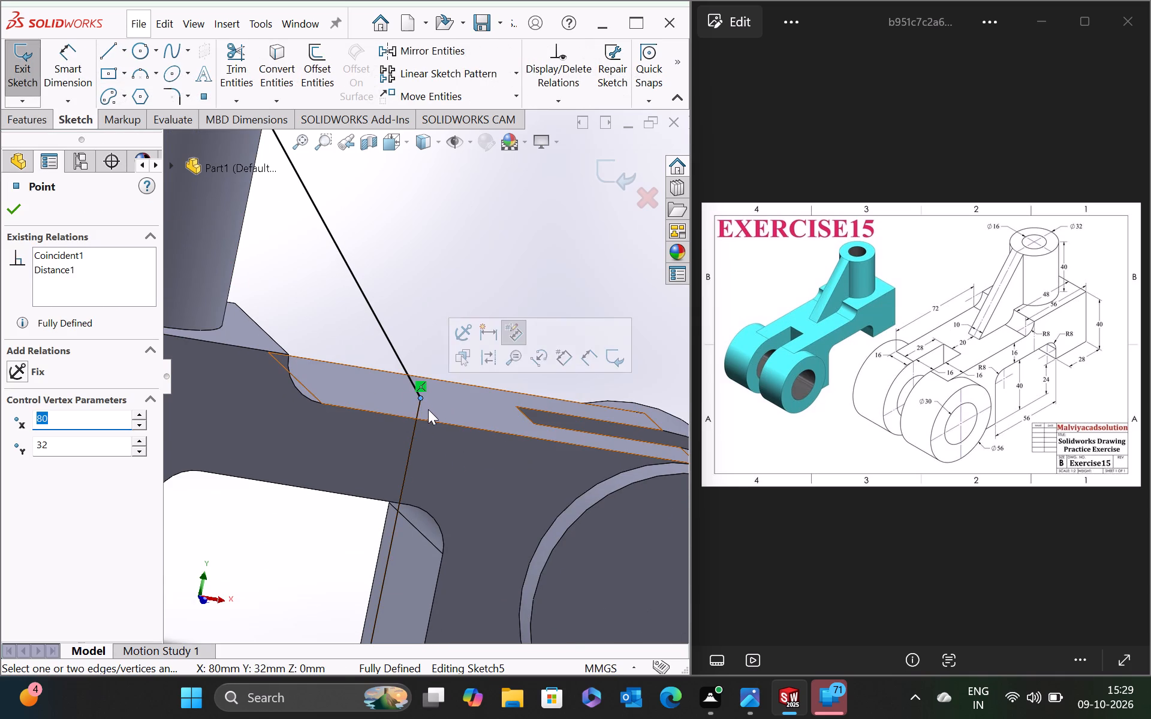
{"action": "right_click", "coordinate": [437, 408], "text": "ctrl"}
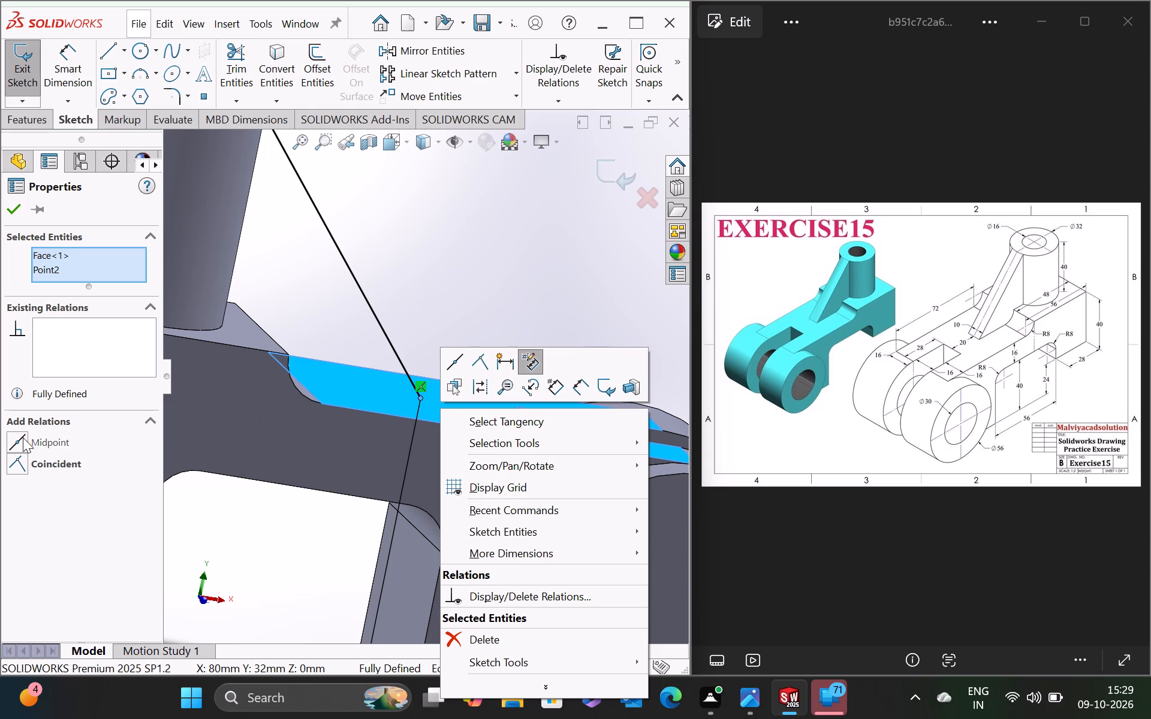
{"action": "left_click", "coordinate": [21, 461]}
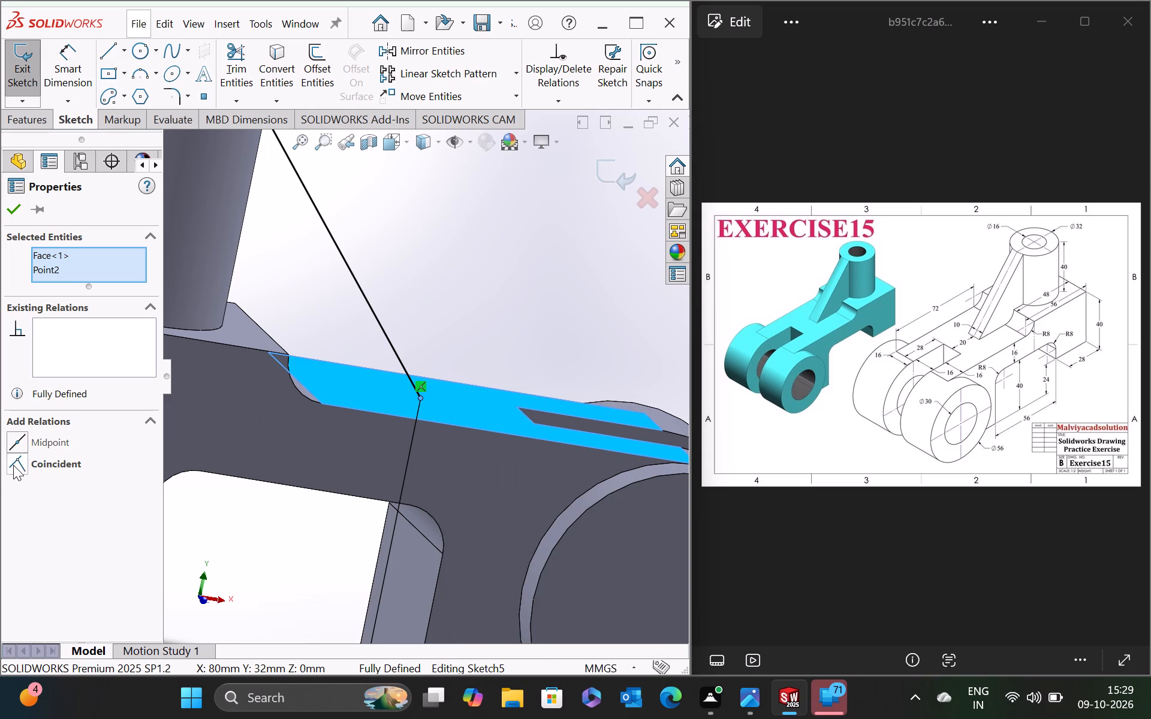
{"action": "double_click", "coordinate": [13, 465]}
{"action": "left_click", "coordinate": [12, 207]}
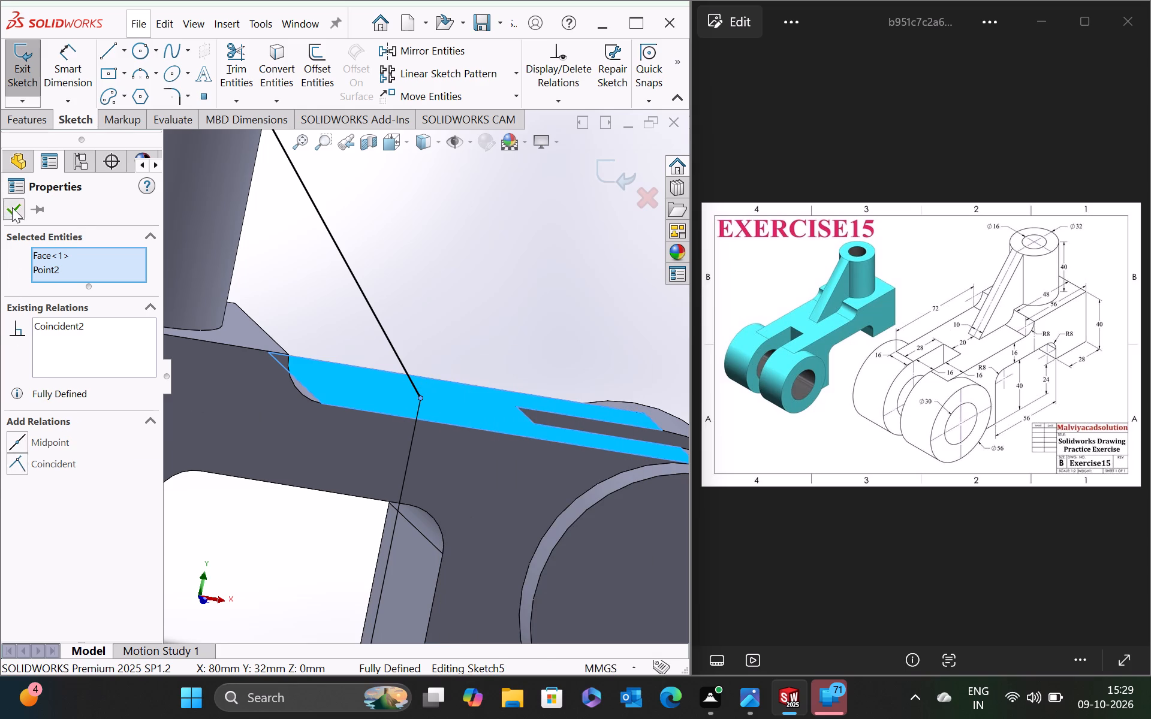
Add a coincident relation between the sloping line's upper endpoint and the boss's circular top edge.
{"action": "scroll", "coordinate": [494, 337], "scroll_direction": "up", "scroll_amount": 4}
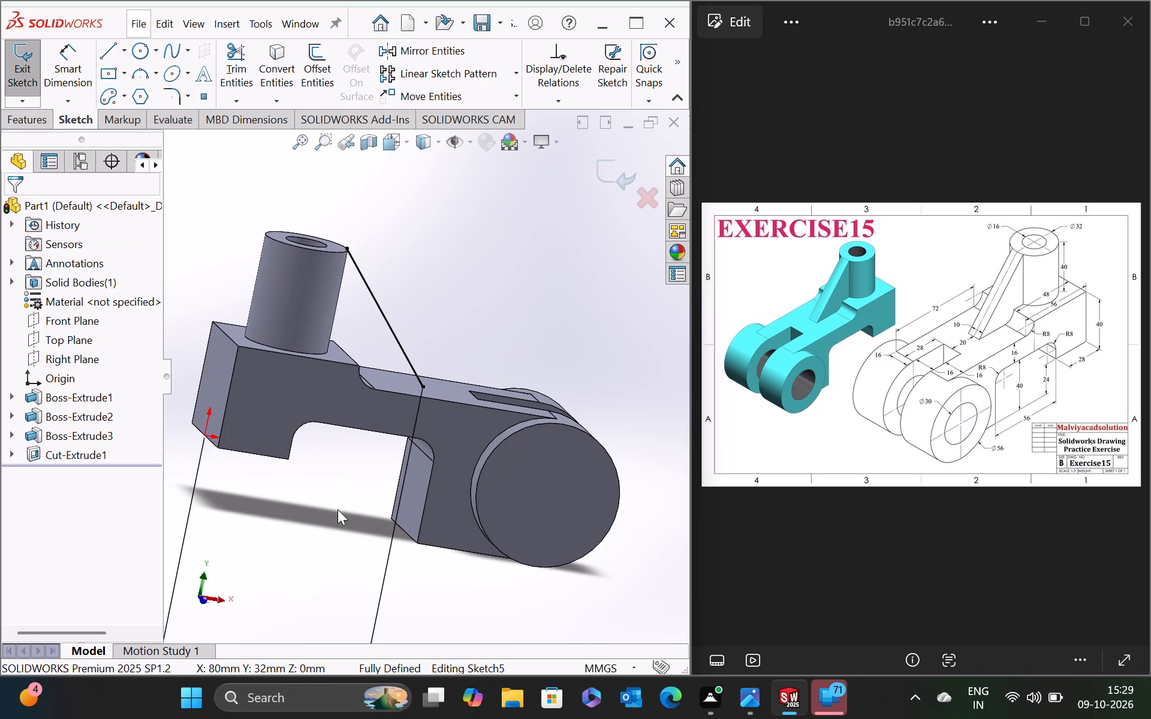
{"action": "middle_click_drag", "start_coordinate": [338, 509], "coordinate": [288, 525]}
{"action": "scroll", "coordinate": [314, 278], "scroll_direction": "down", "scroll_amount": 6}
{"action": "scroll", "coordinate": [314, 278], "scroll_direction": "up", "scroll_amount": 1}
{"action": "scroll", "coordinate": [314, 278], "scroll_direction": "down", "scroll_amount": 2}
{"action": "scroll", "coordinate": [352, 310], "scroll_direction": "down", "scroll_amount": 3}
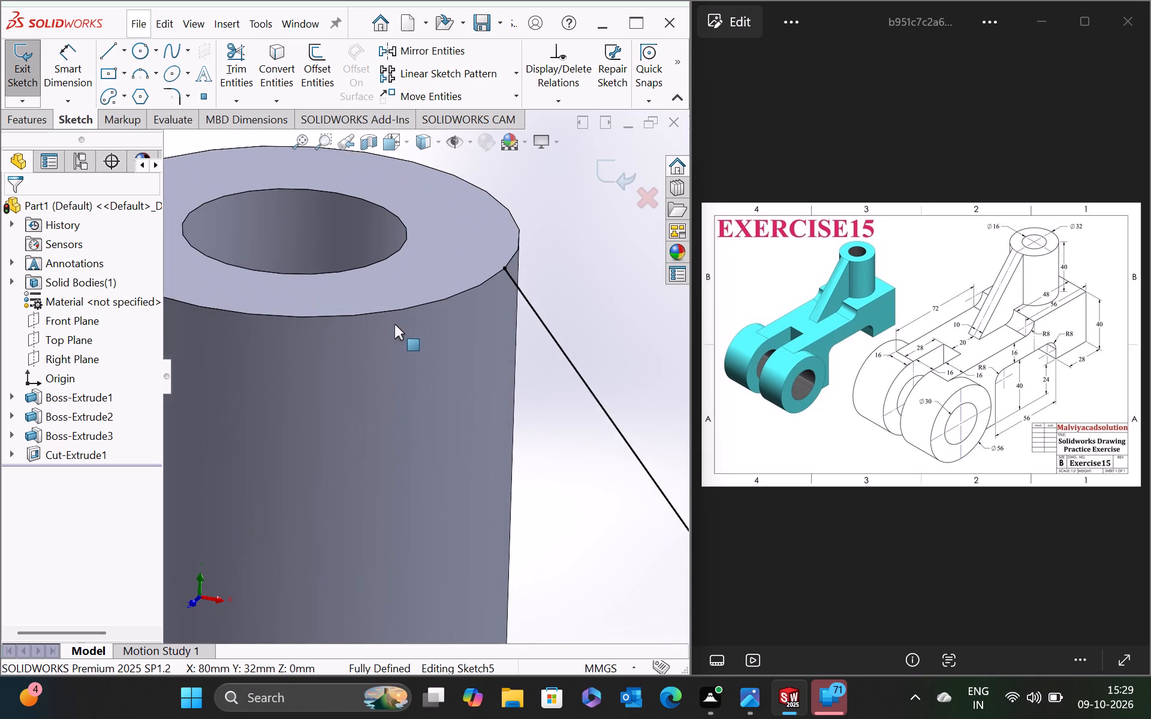
{"action": "scroll", "coordinate": [394, 324], "scroll_direction": "down", "scroll_amount": 1}
{"action": "left_click", "coordinate": [529, 261], "text": "ctrl"}
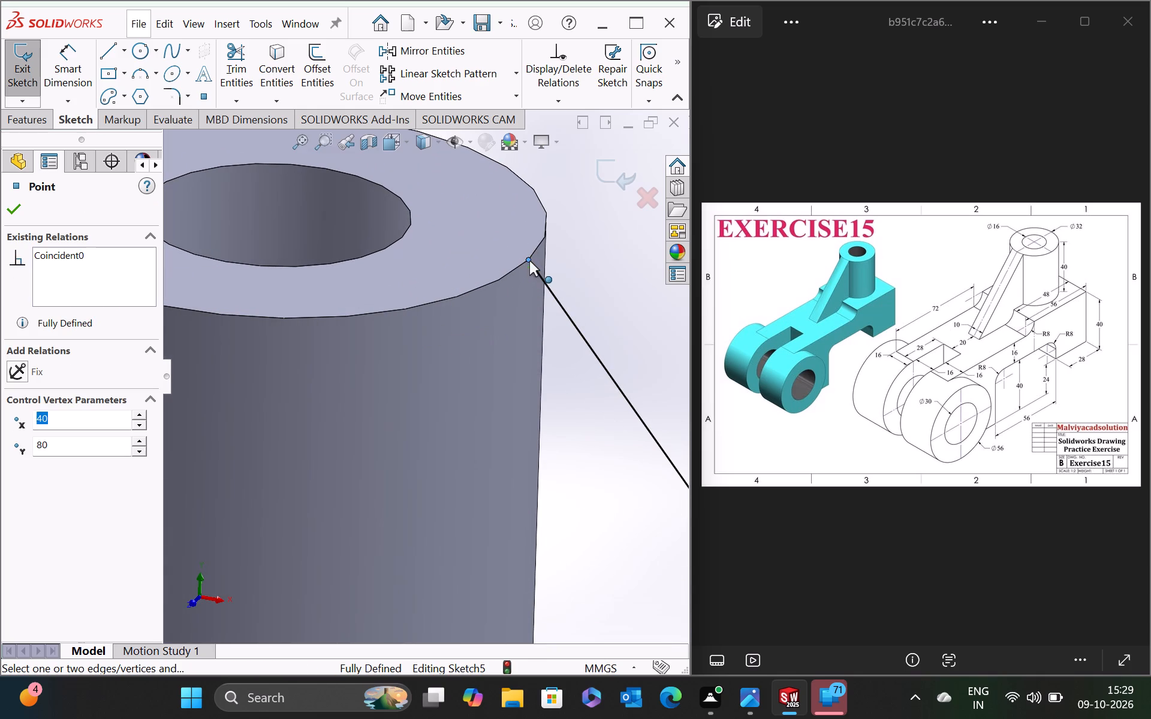
{"action": "left_click", "coordinate": [480, 287], "text": "ctrl"}
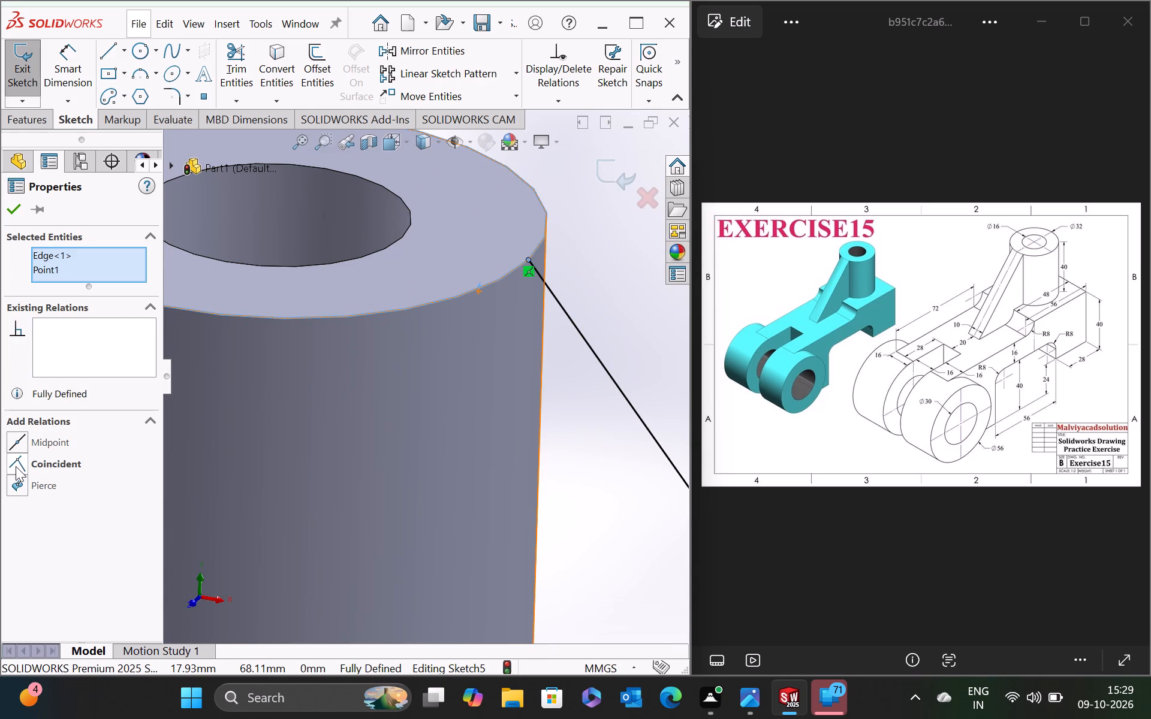
{"action": "left_click", "coordinate": [16, 466]}
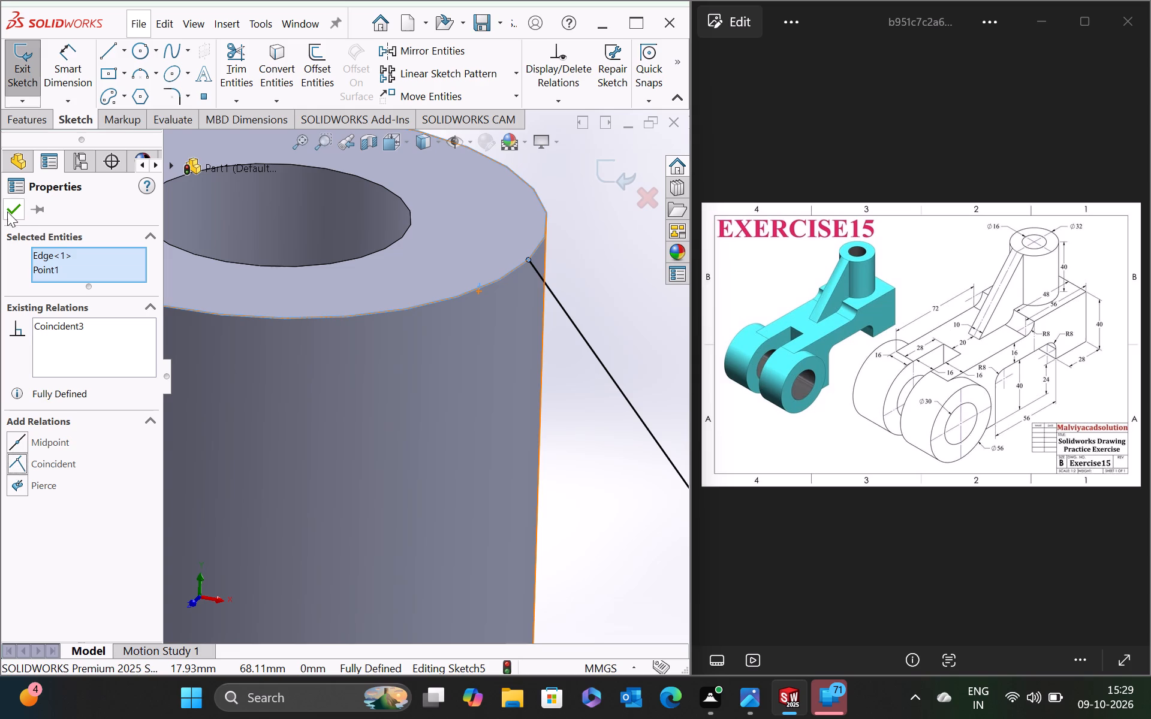
{"action": "left_click", "coordinate": [7, 212]}
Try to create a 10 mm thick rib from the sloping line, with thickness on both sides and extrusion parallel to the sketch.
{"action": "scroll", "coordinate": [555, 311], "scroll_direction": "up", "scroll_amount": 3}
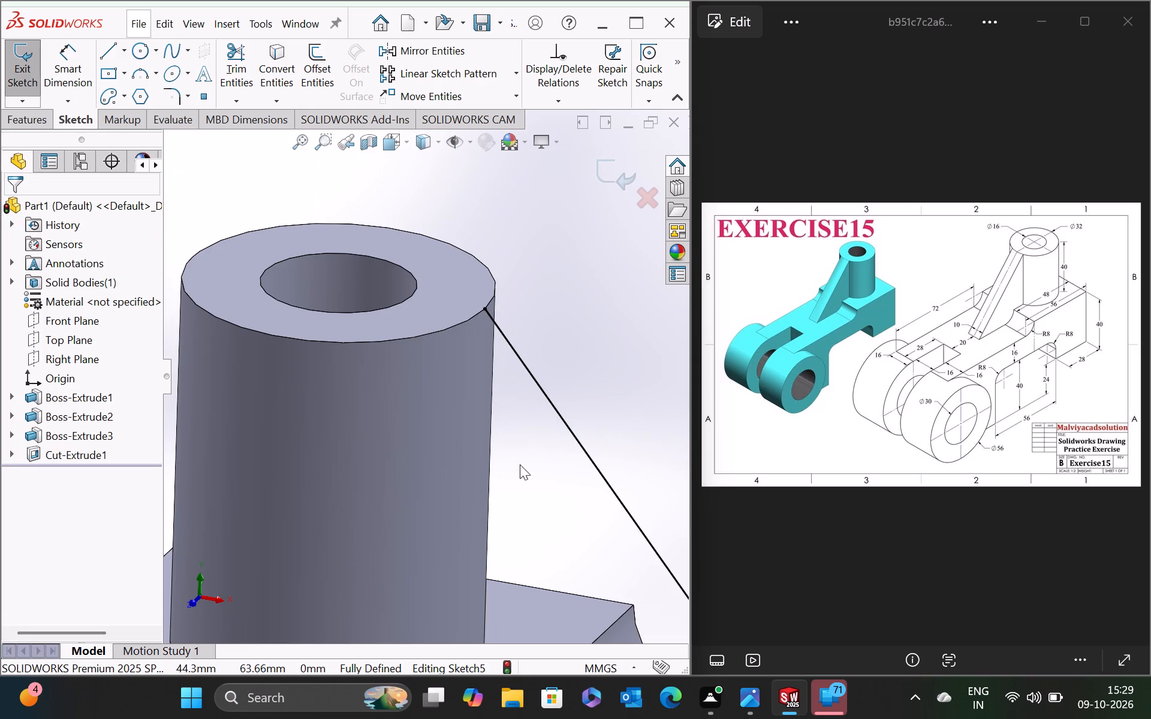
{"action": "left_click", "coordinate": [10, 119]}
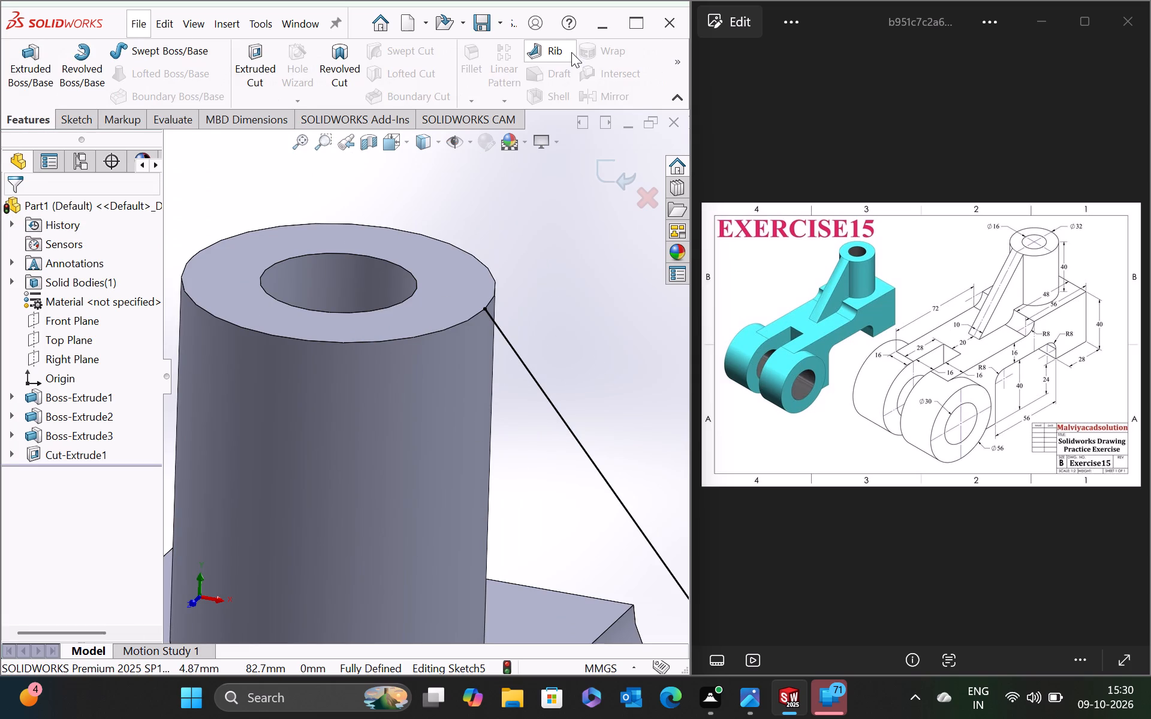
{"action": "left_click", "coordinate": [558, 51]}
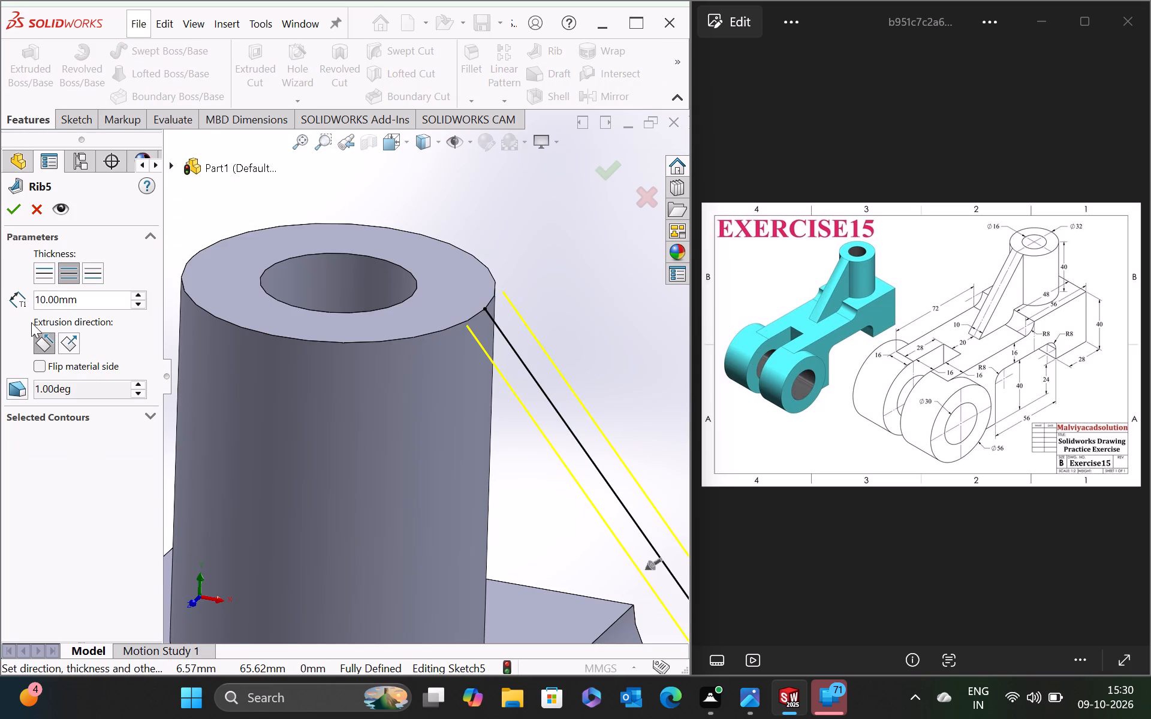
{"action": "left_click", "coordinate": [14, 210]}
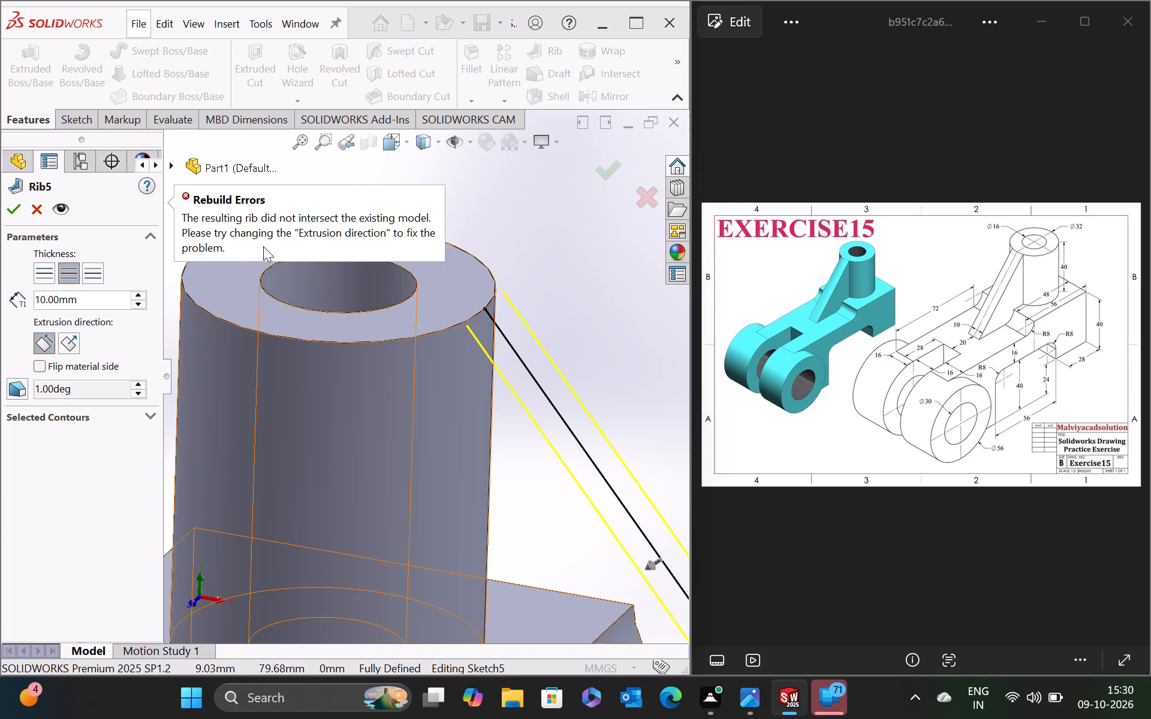
Examine from several angles how the rib preview meets the boss and the arm's top face, and abandon the rib.
{"action": "scroll", "coordinate": [424, 388], "scroll_direction": "up", "scroll_amount": 3}
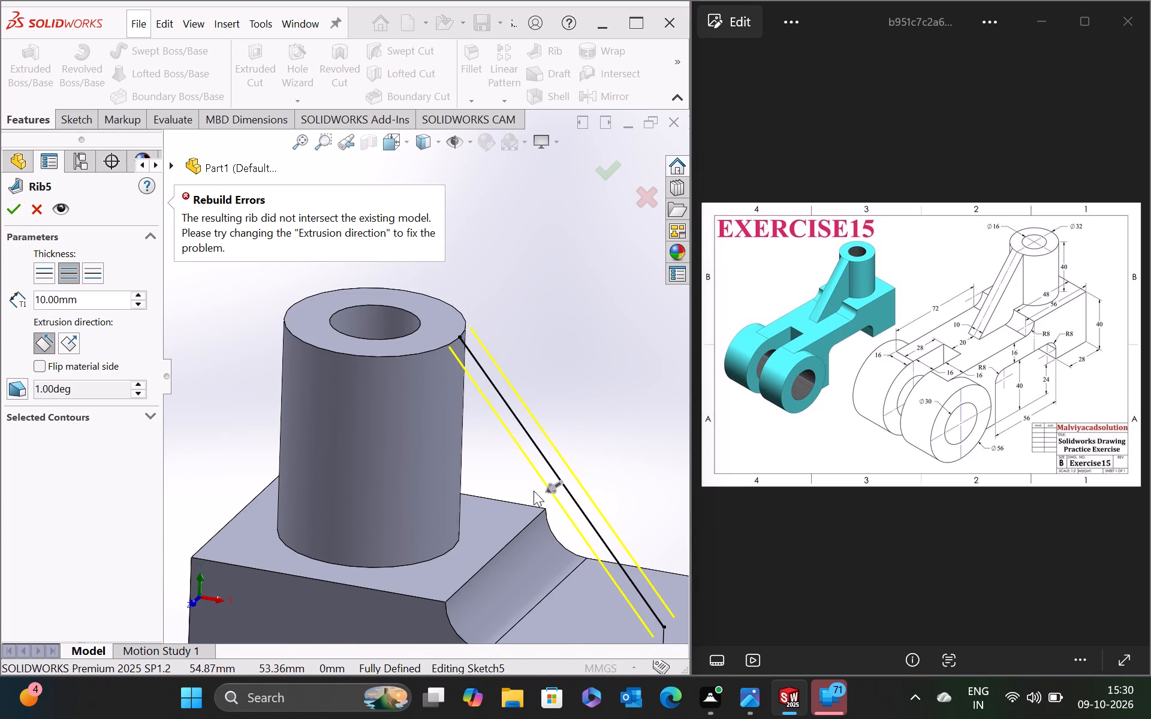
{"action": "middle_click_drag", "start_coordinate": [516, 482], "coordinate": [535, 458]}
{"action": "scroll", "coordinate": [532, 454], "scroll_direction": "down", "scroll_amount": 4}
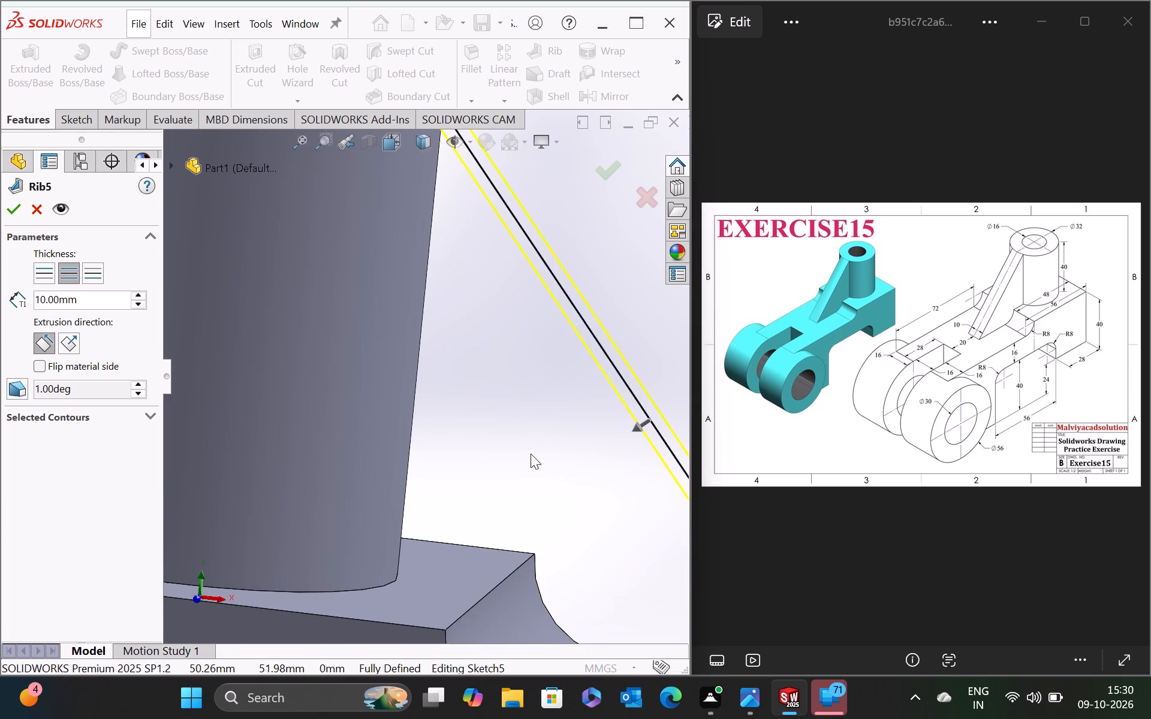
{"action": "scroll", "coordinate": [505, 494], "scroll_direction": "up", "scroll_amount": 6}
{"action": "scroll", "coordinate": [559, 419], "scroll_direction": "down", "scroll_amount": 3}
{"action": "middle_click_drag", "start_coordinate": [561, 419], "coordinate": [577, 427]}
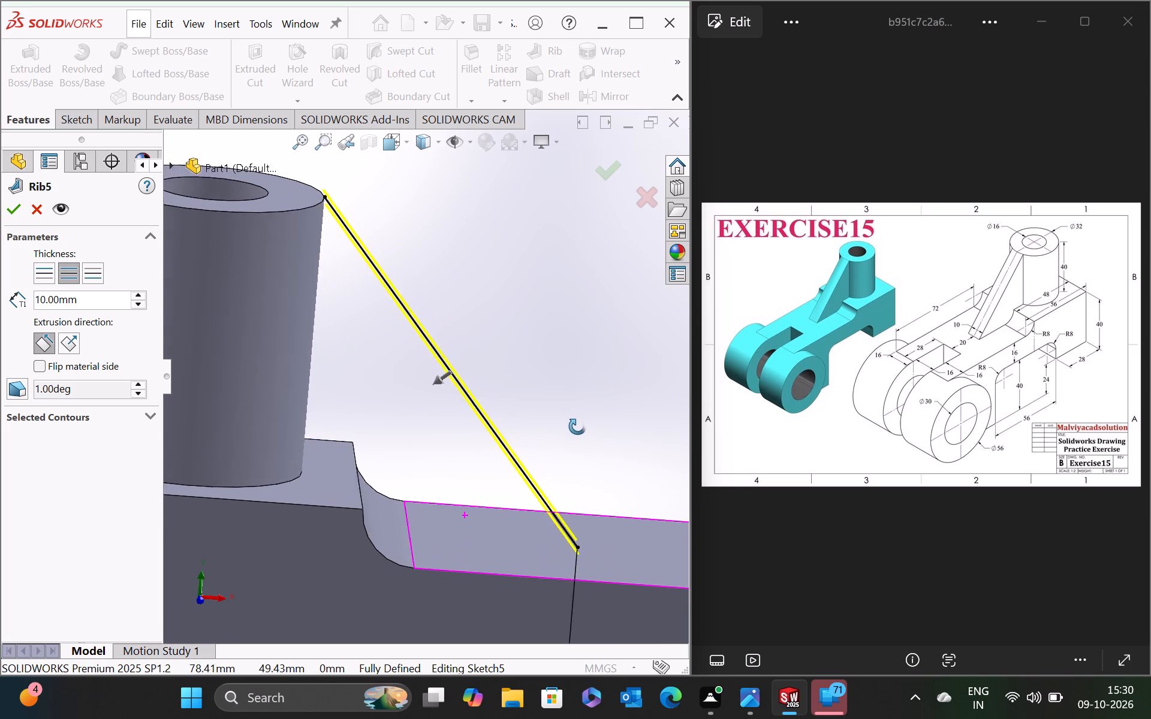
{"action": "middle_click_drag", "start_coordinate": [577, 427], "coordinate": [558, 430]}
{"action": "scroll", "coordinate": [502, 494], "scroll_direction": "down", "scroll_amount": 3}
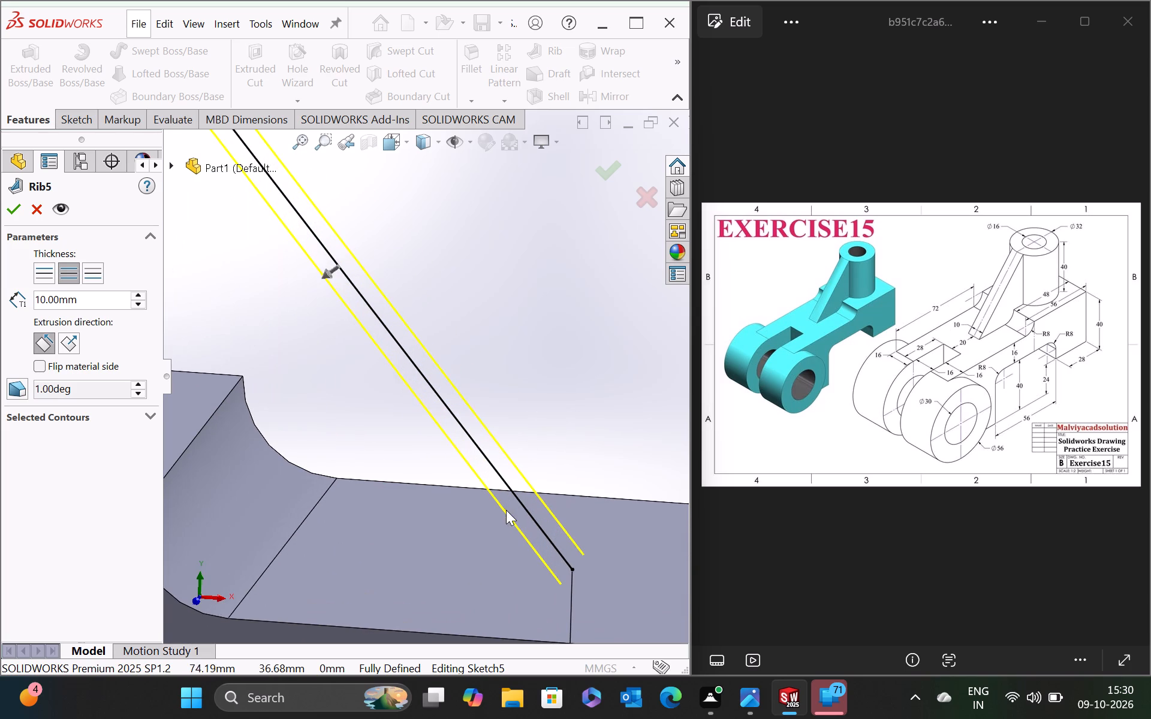
{"action": "middle_click_drag", "start_coordinate": [590, 443], "coordinate": [486, 449]}
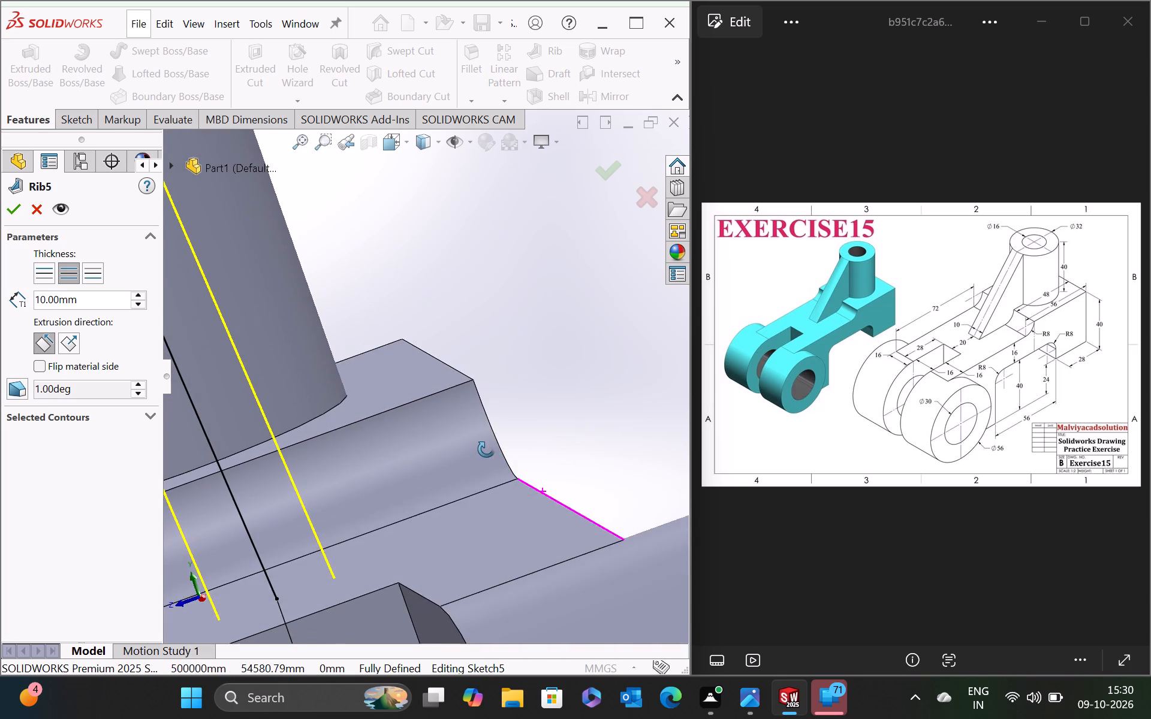
{"action": "middle_click_drag", "start_coordinate": [486, 449], "coordinate": [570, 568]}
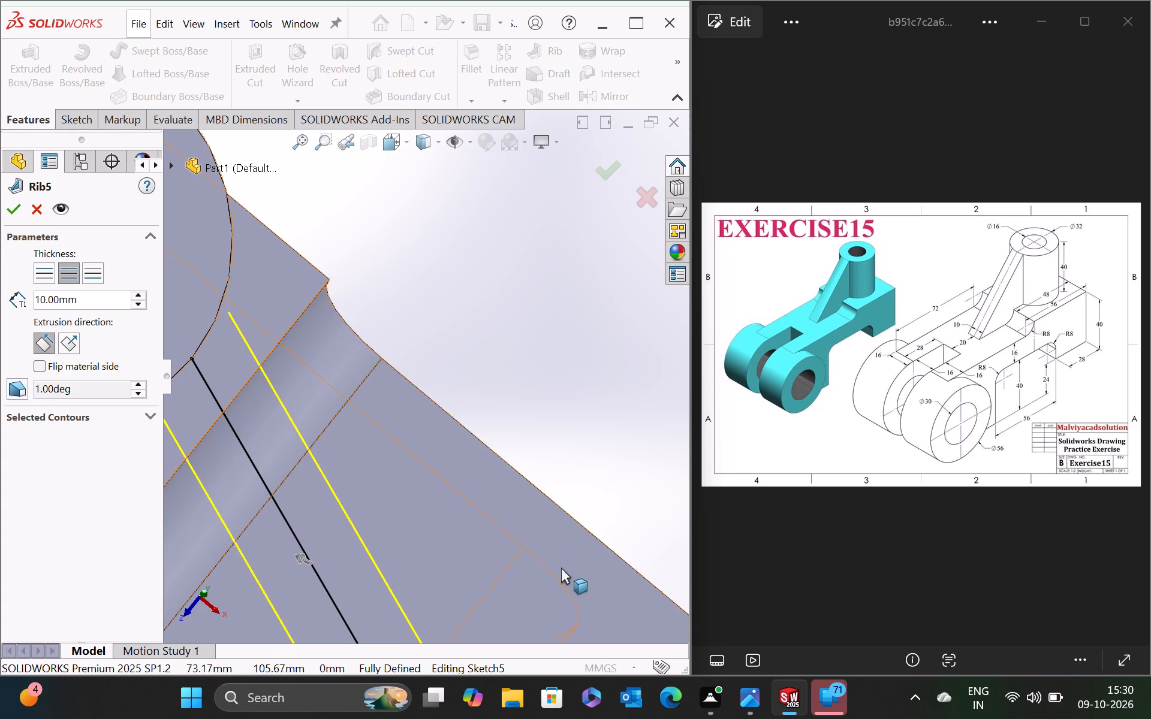
{"action": "scroll", "coordinate": [283, 475], "scroll_direction": "up", "scroll_amount": 2}
{"action": "middle_click_drag", "start_coordinate": [453, 275], "coordinate": [458, 281]}
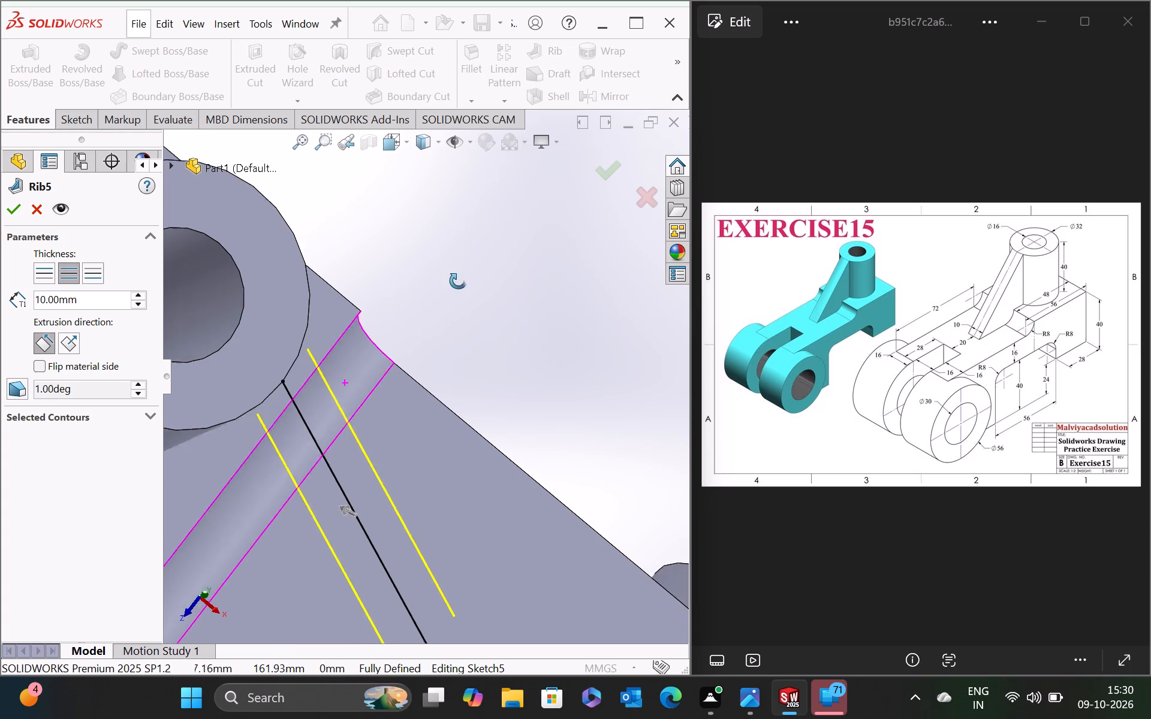
{"action": "middle_click_drag", "start_coordinate": [458, 281], "coordinate": [468, 311]}
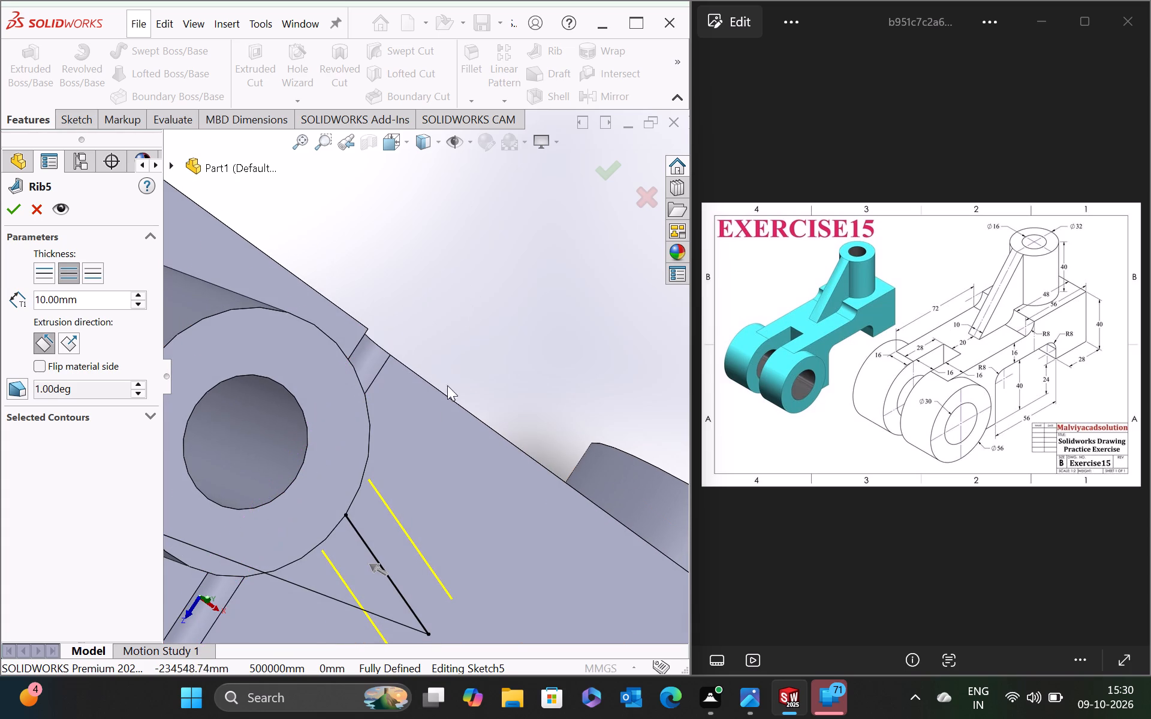
{"action": "scroll", "coordinate": [425, 466], "scroll_direction": "up", "scroll_amount": 1}
{"action": "scroll", "coordinate": [390, 478], "scroll_direction": "down", "scroll_amount": 1}
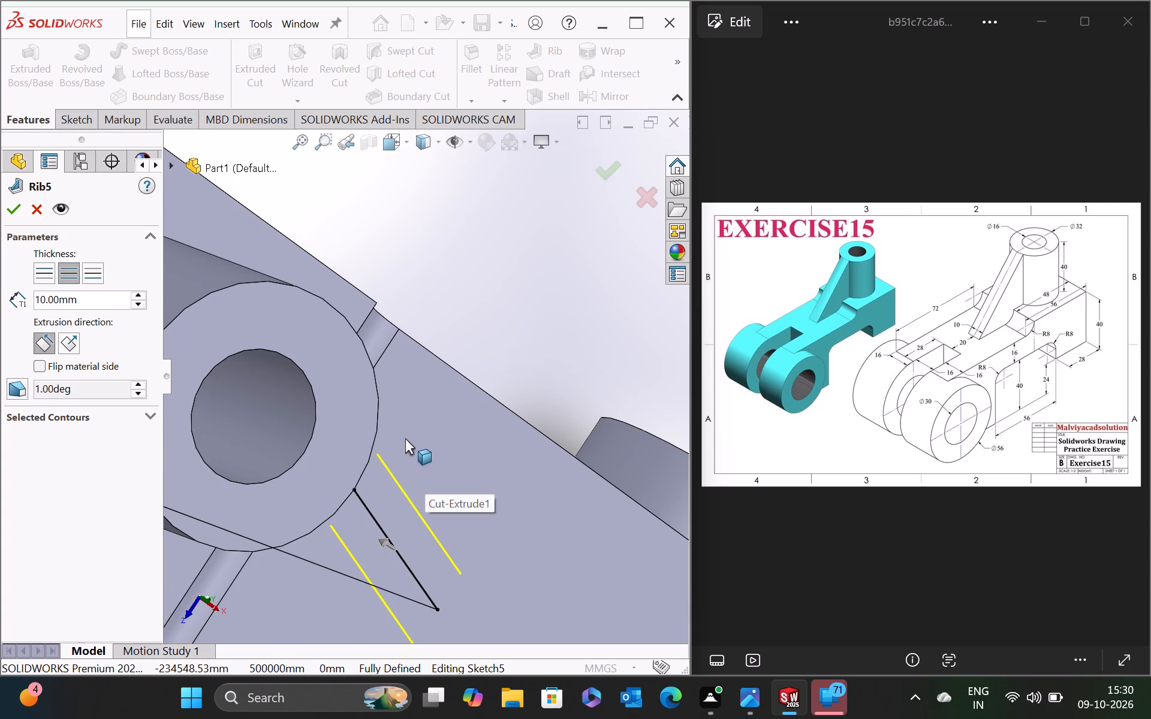
{"action": "scroll", "coordinate": [405, 438], "scroll_direction": "down", "scroll_amount": 3}
{"action": "scroll", "coordinate": [370, 512], "scroll_direction": "up", "scroll_amount": 6}
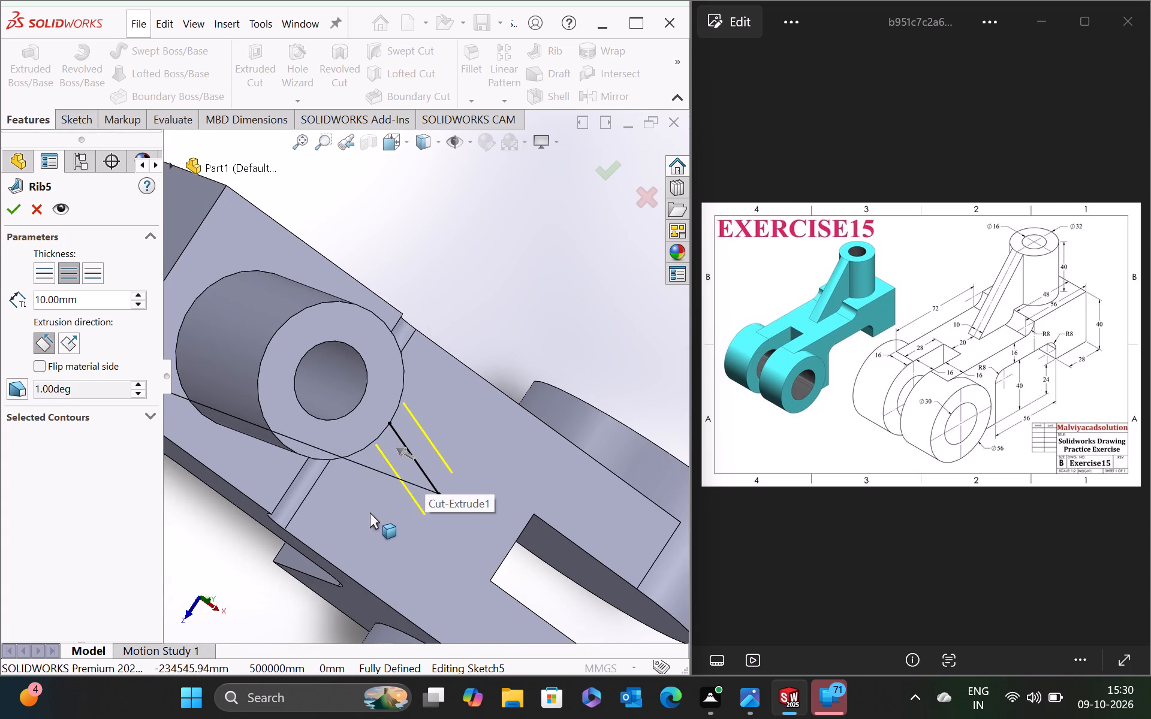
{"action": "scroll", "coordinate": [441, 402], "scroll_direction": "down", "scroll_amount": 4}
{"action": "scroll", "coordinate": [424, 413], "scroll_direction": "up", "scroll_amount": 5}
{"action": "key", "text": "Escape"}
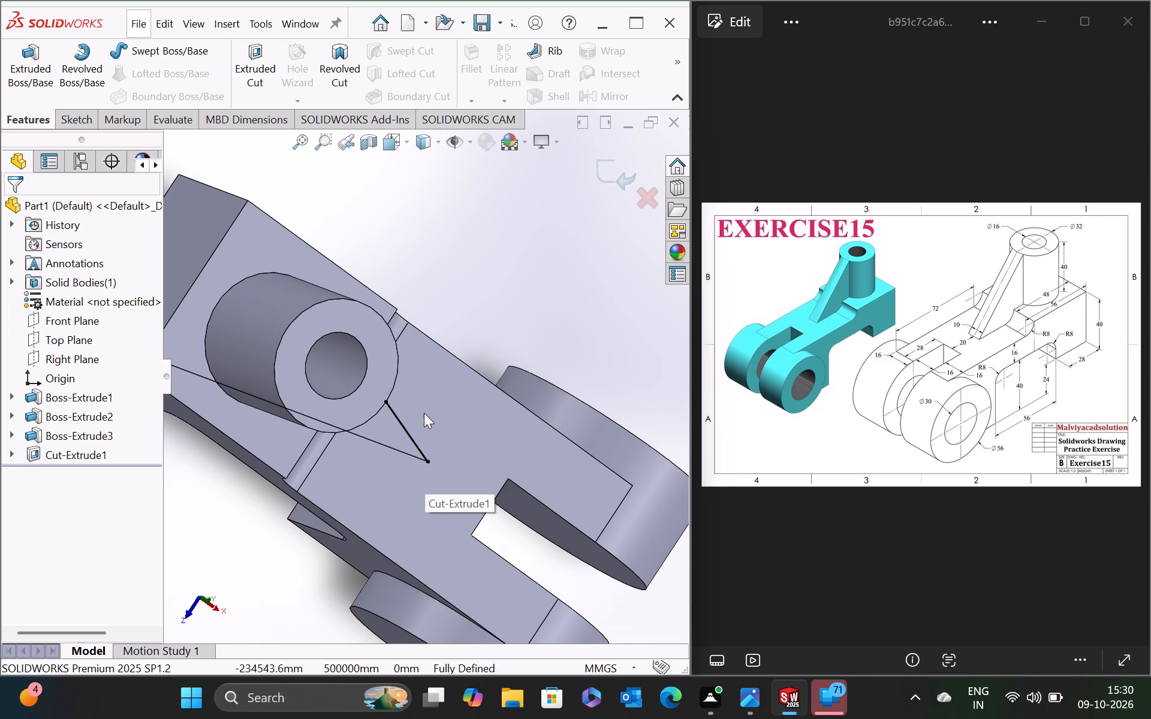
In front view, convert the block's top edge, the adjoining concave arc and the arm's top edge into sketch entities.
{"action": "left_click", "coordinate": [75, 121]}
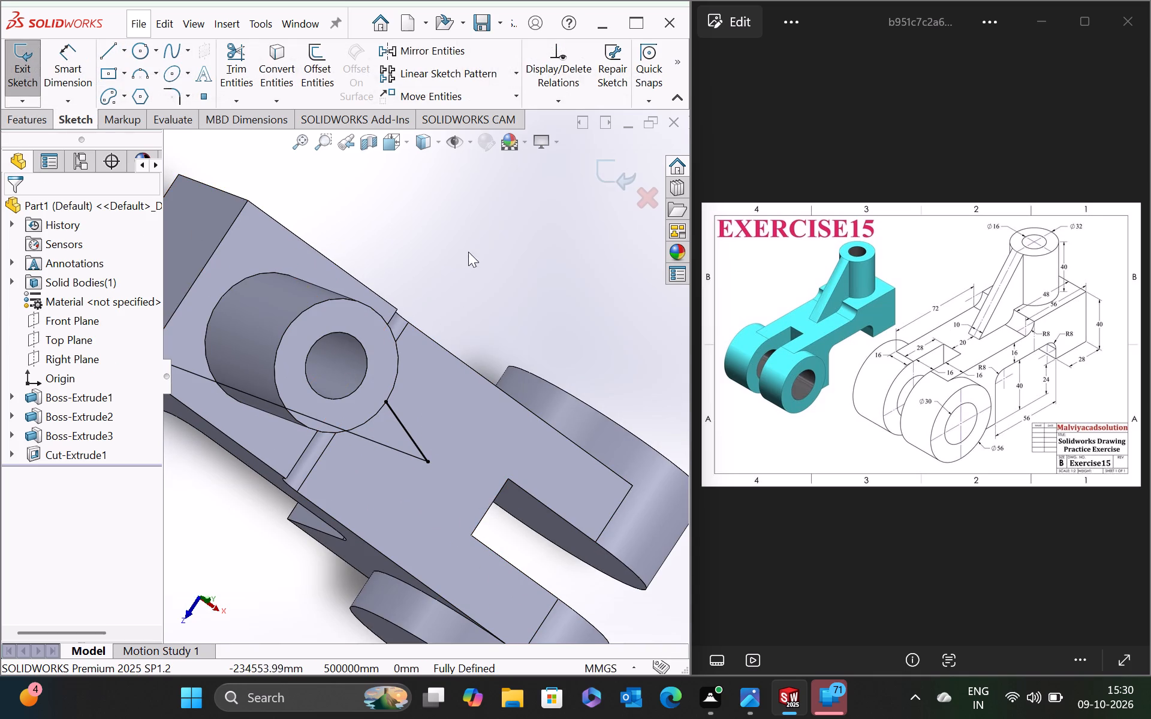
{"action": "middle_click_drag", "start_coordinate": [474, 261], "coordinate": [442, 162]}
{"action": "scroll", "coordinate": [419, 525], "scroll_direction": "down", "scroll_amount": 2}
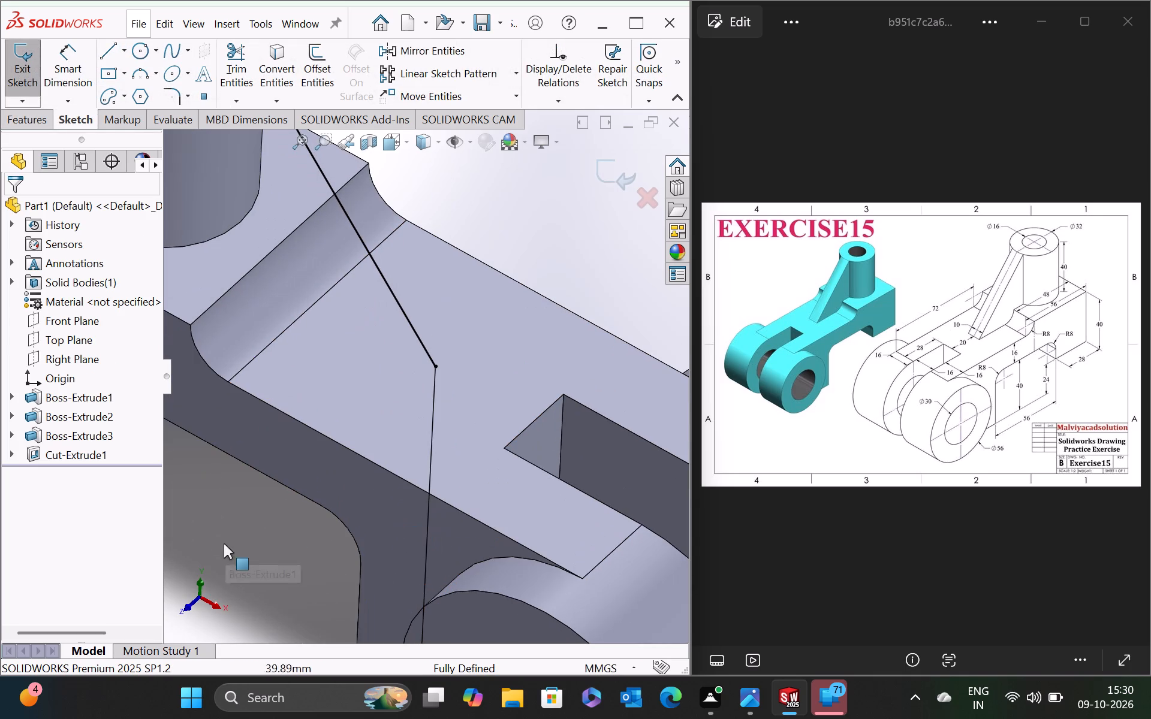
{"action": "middle_click_drag", "start_coordinate": [235, 577], "coordinate": [288, 543]}
{"action": "scroll", "coordinate": [279, 543], "scroll_direction": "up", "scroll_amount": 4}
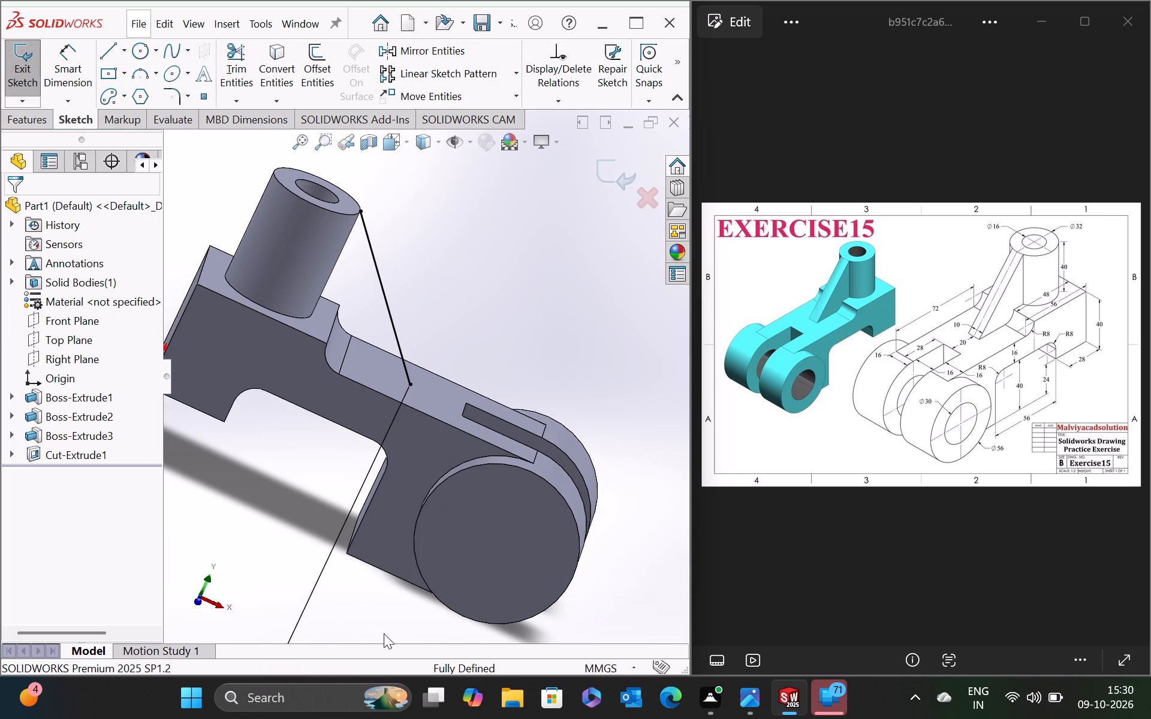
{"action": "middle_click_drag", "start_coordinate": [384, 633], "coordinate": [396, 601]}
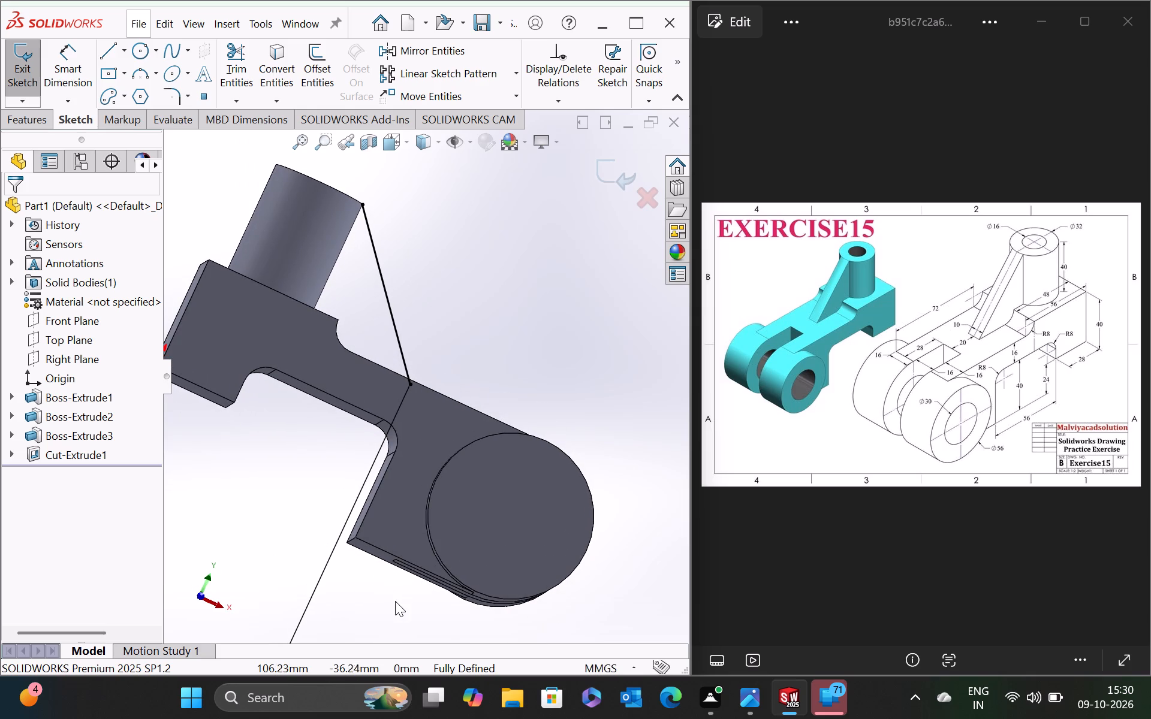
{"action": "left_click", "coordinate": [199, 598]}
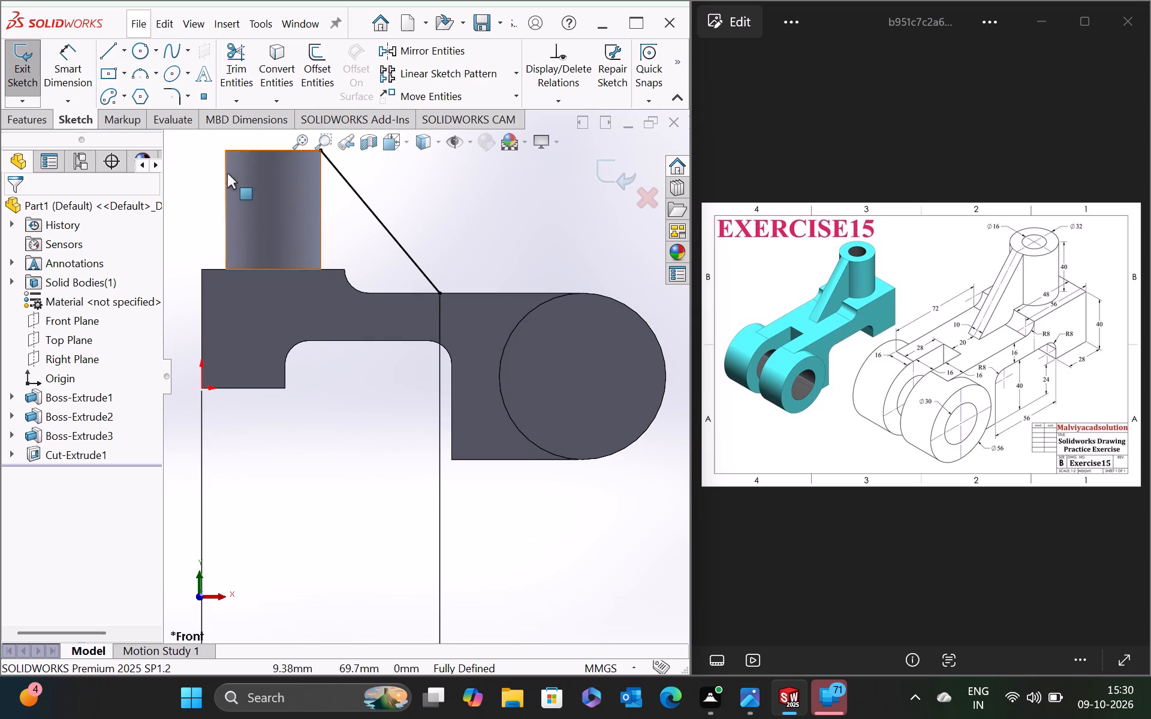
{"action": "left_click", "coordinate": [288, 58]}
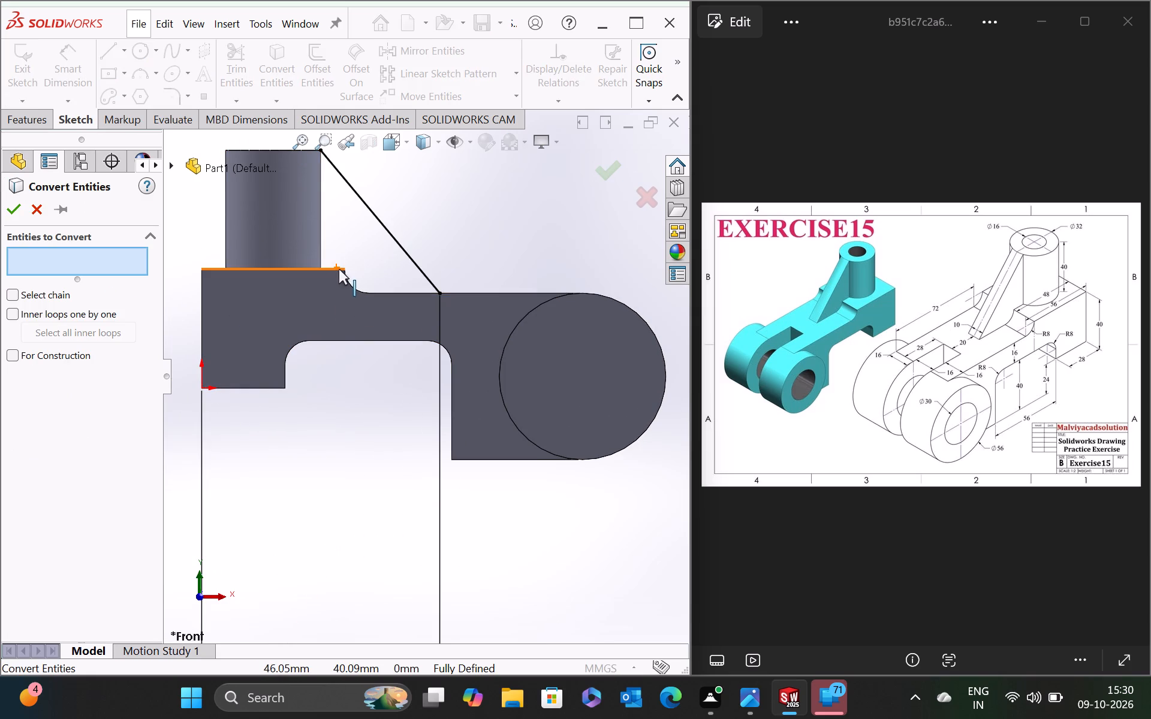
{"action": "left_click", "coordinate": [339, 269]}
{"action": "left_click", "coordinate": [348, 279]}
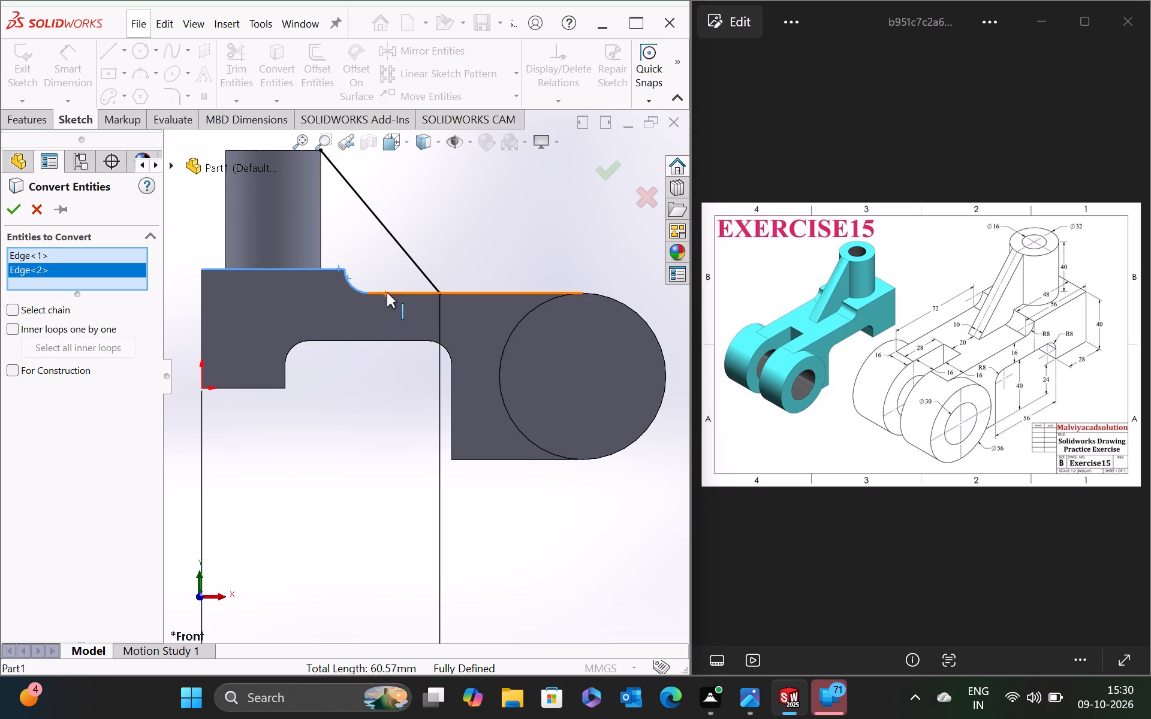
{"action": "left_click", "coordinate": [387, 292]}
{"action": "left_click", "coordinate": [16, 210]}
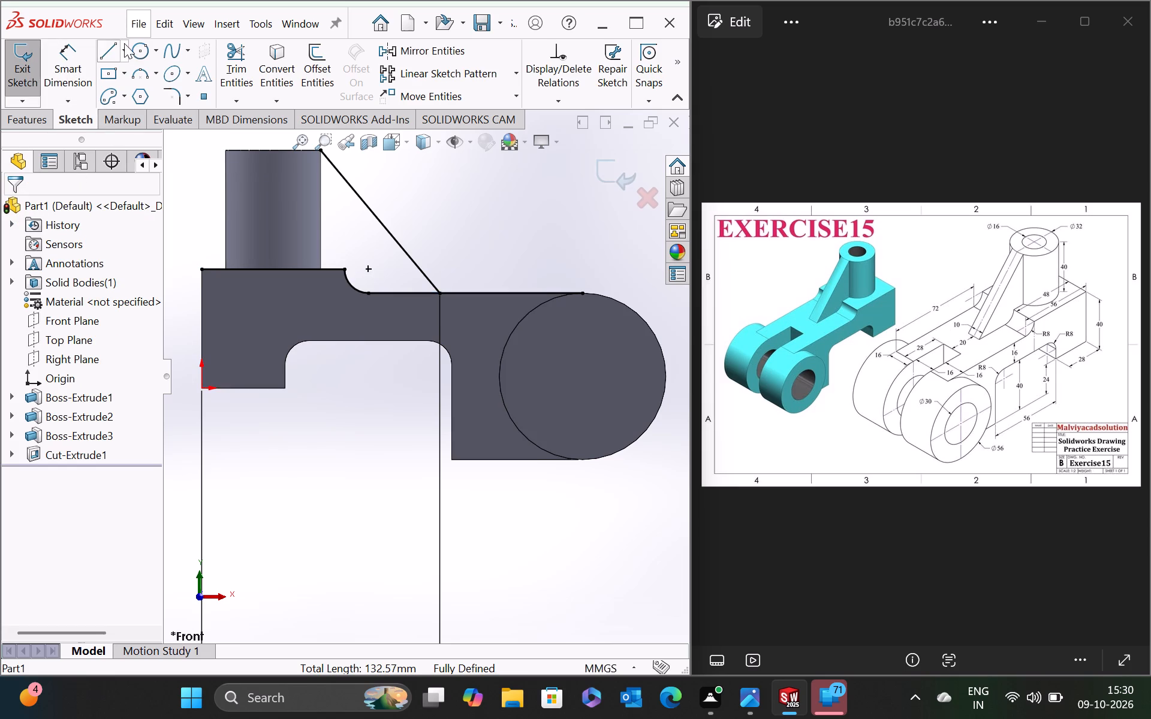
Trim away the converted arm edge beyond the sloping line's lower endpoint, using trim to closest.
{"action": "left_click", "coordinate": [231, 61]}
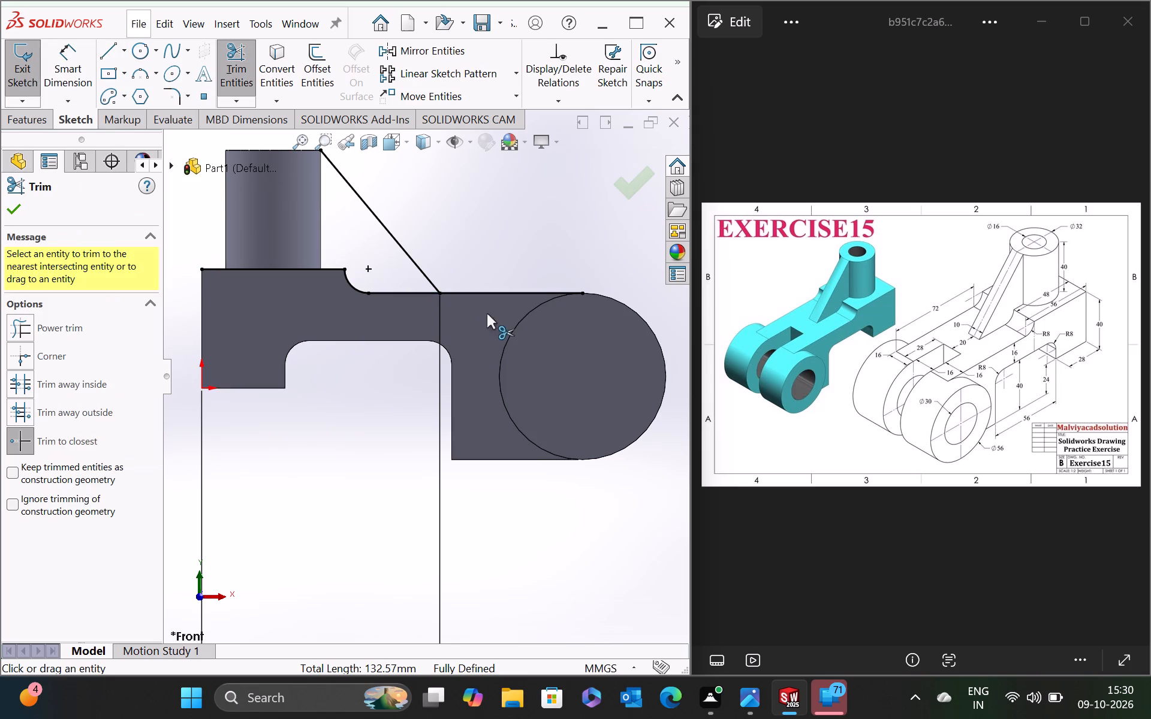
{"action": "left_click", "coordinate": [522, 292]}
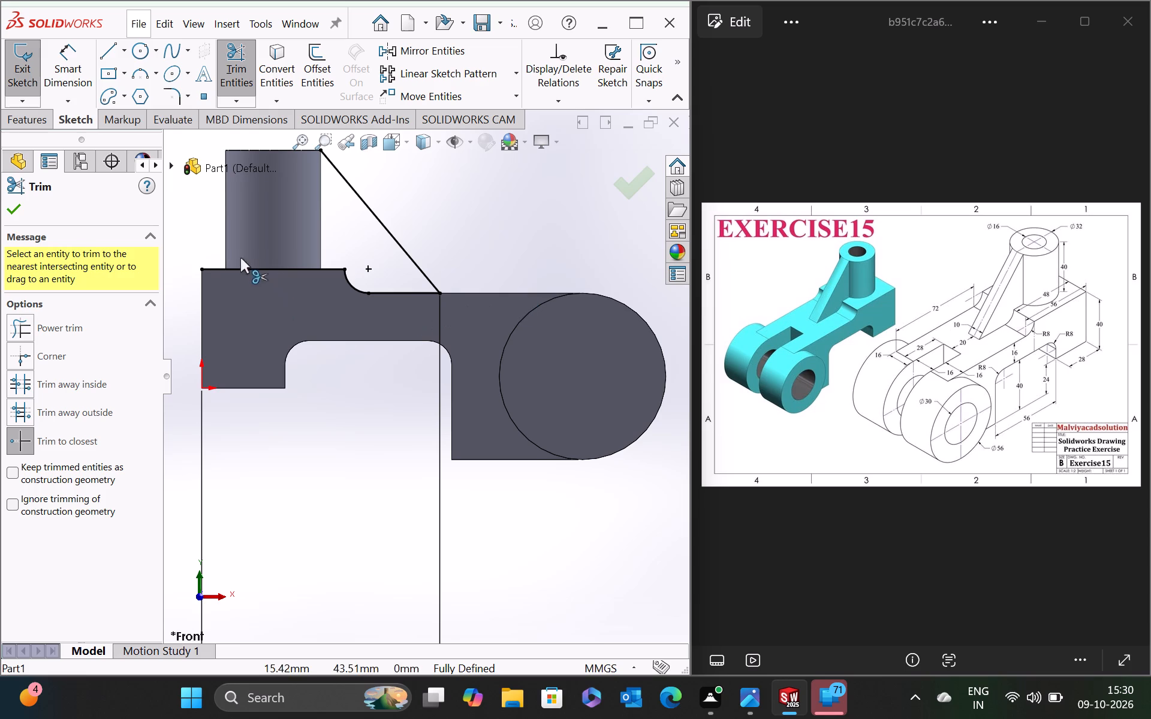
{"action": "left_click", "coordinate": [5, 211]}
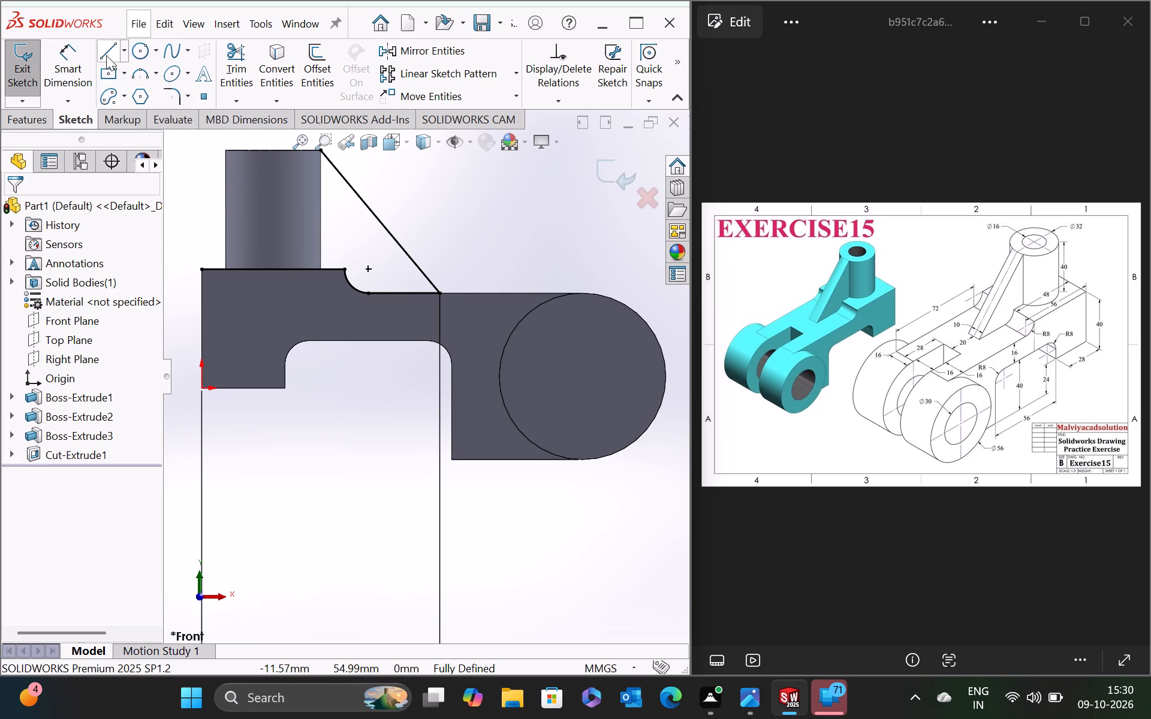
Draw a 40 mm vertical line from the sloping line's upper endpoint down along the boss to the block's top edge.
{"action": "left_click", "coordinate": [107, 54]}
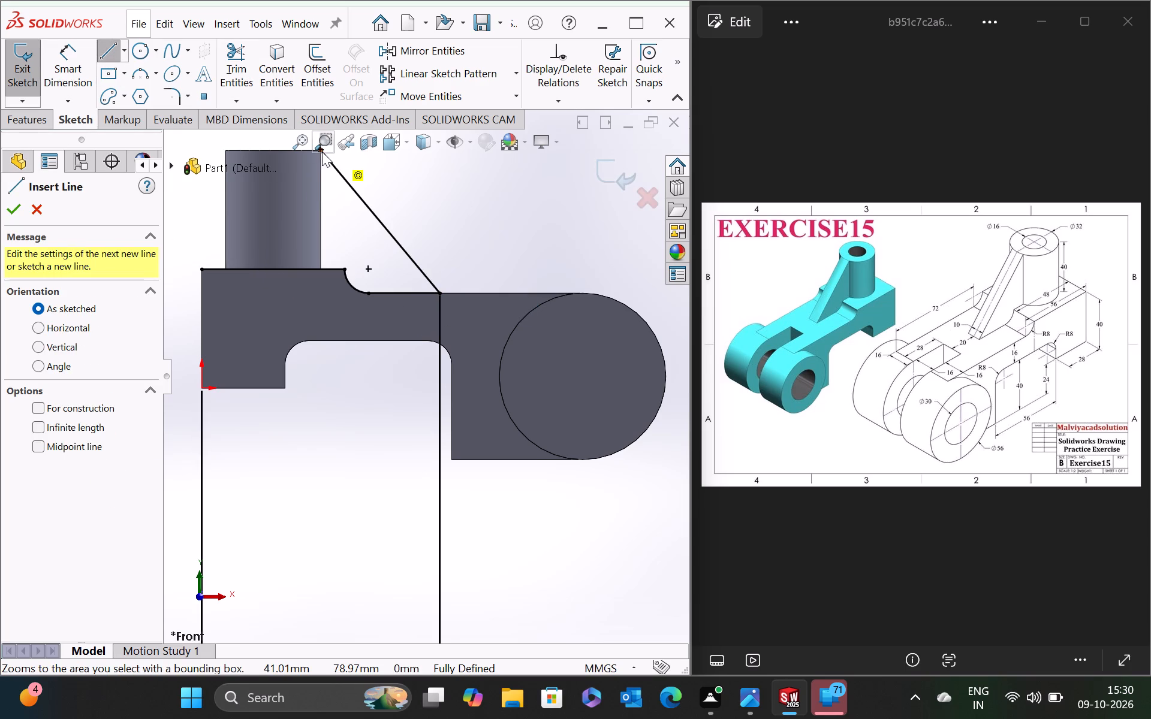
{"action": "scroll", "coordinate": [344, 196], "scroll_direction": "up", "scroll_amount": 2}
{"action": "left_click", "coordinate": [353, 222]}
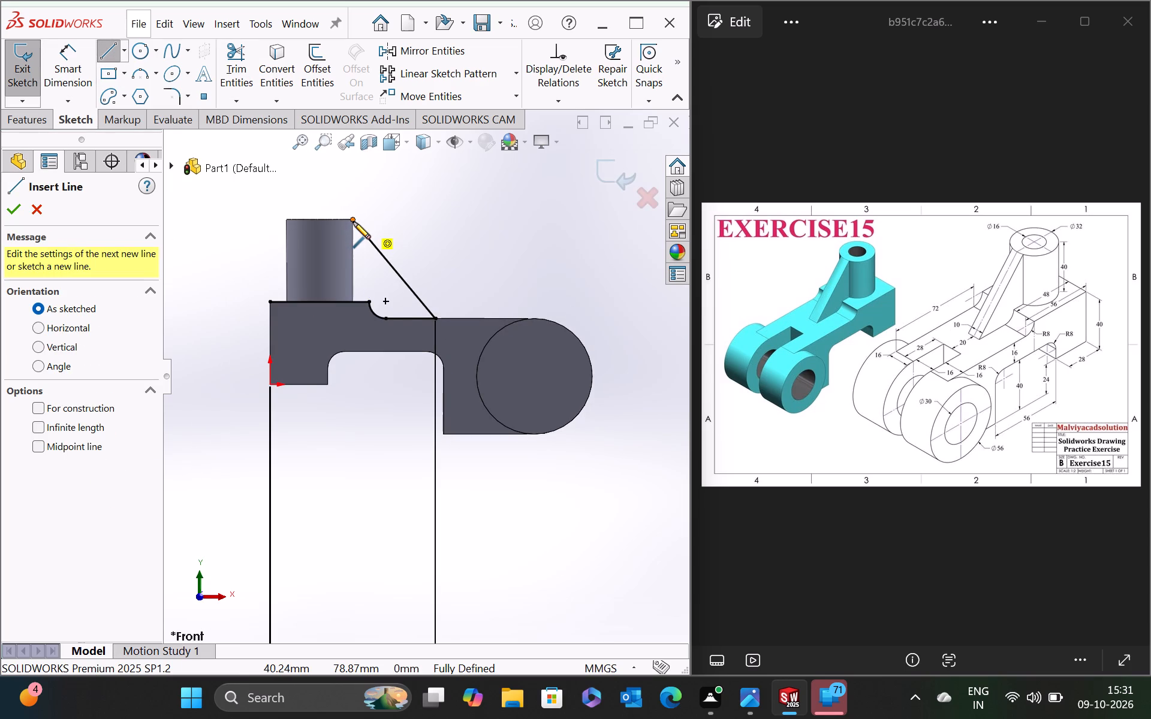
{"action": "left_click", "coordinate": [353, 303]}
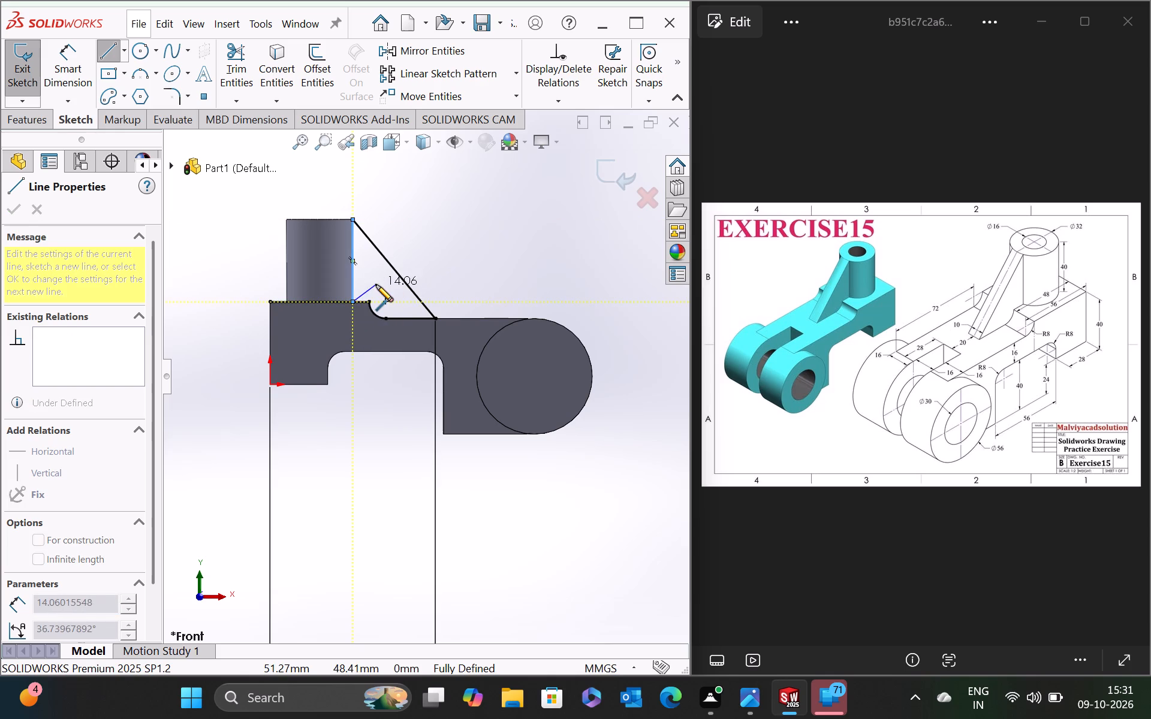
{"action": "key", "text": "Escape"}
{"action": "scroll", "coordinate": [348, 303], "scroll_direction": "down", "scroll_amount": 2}
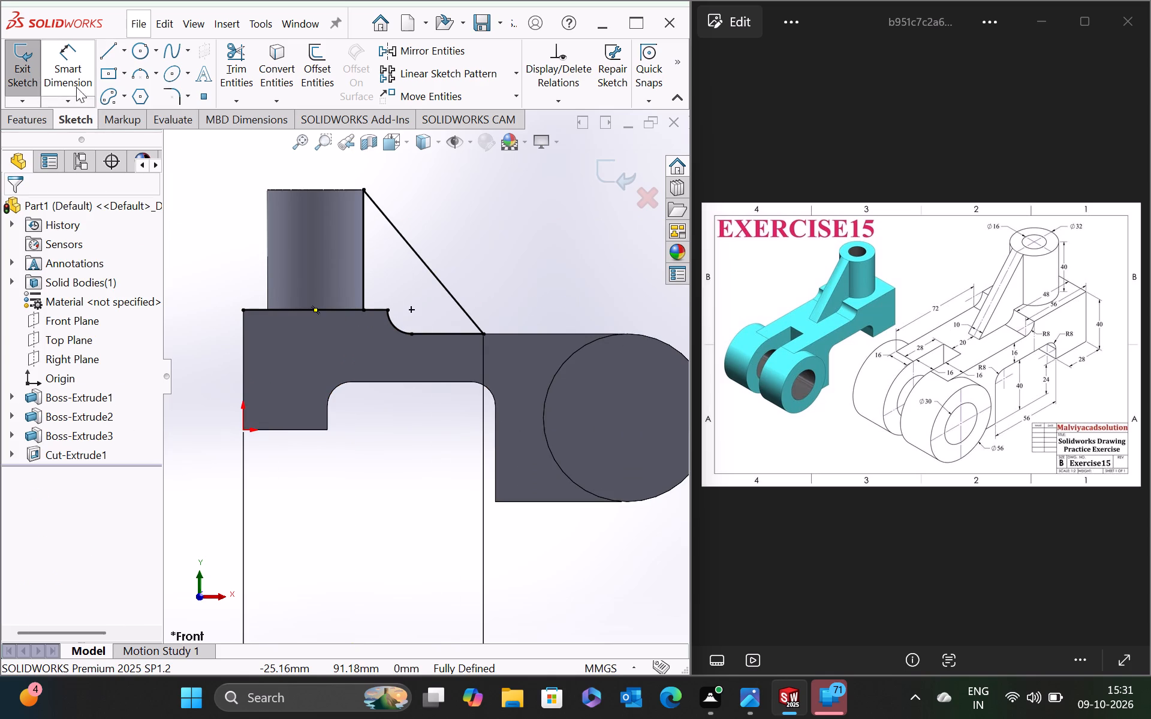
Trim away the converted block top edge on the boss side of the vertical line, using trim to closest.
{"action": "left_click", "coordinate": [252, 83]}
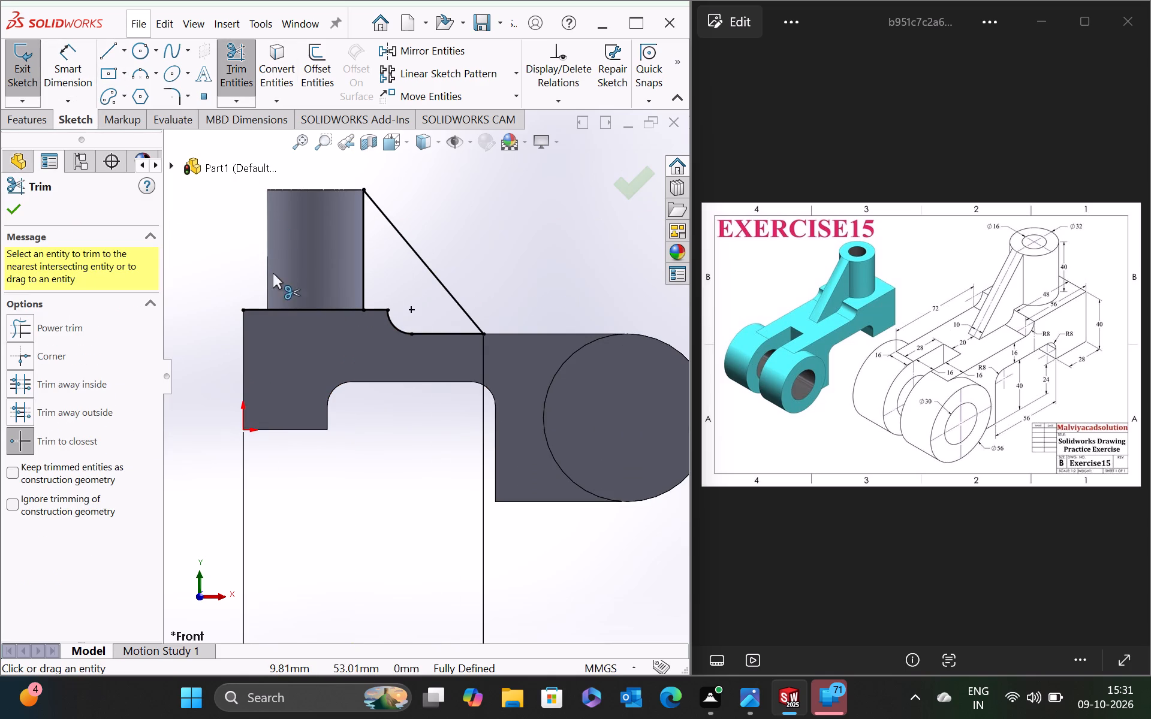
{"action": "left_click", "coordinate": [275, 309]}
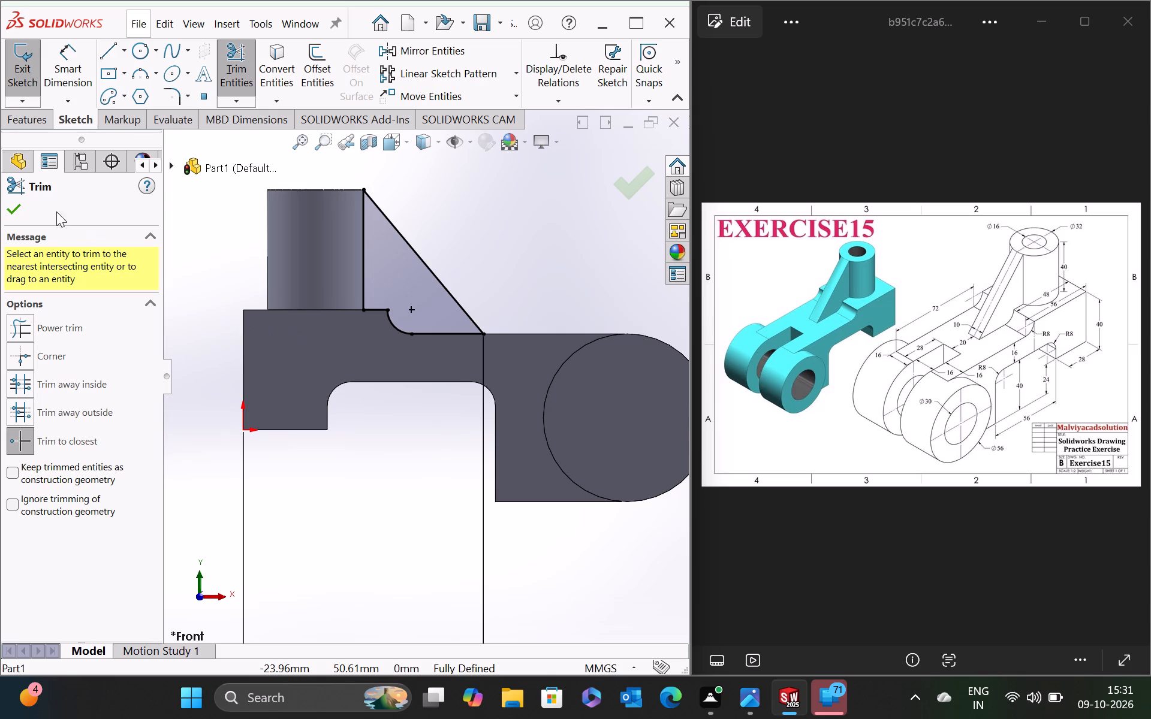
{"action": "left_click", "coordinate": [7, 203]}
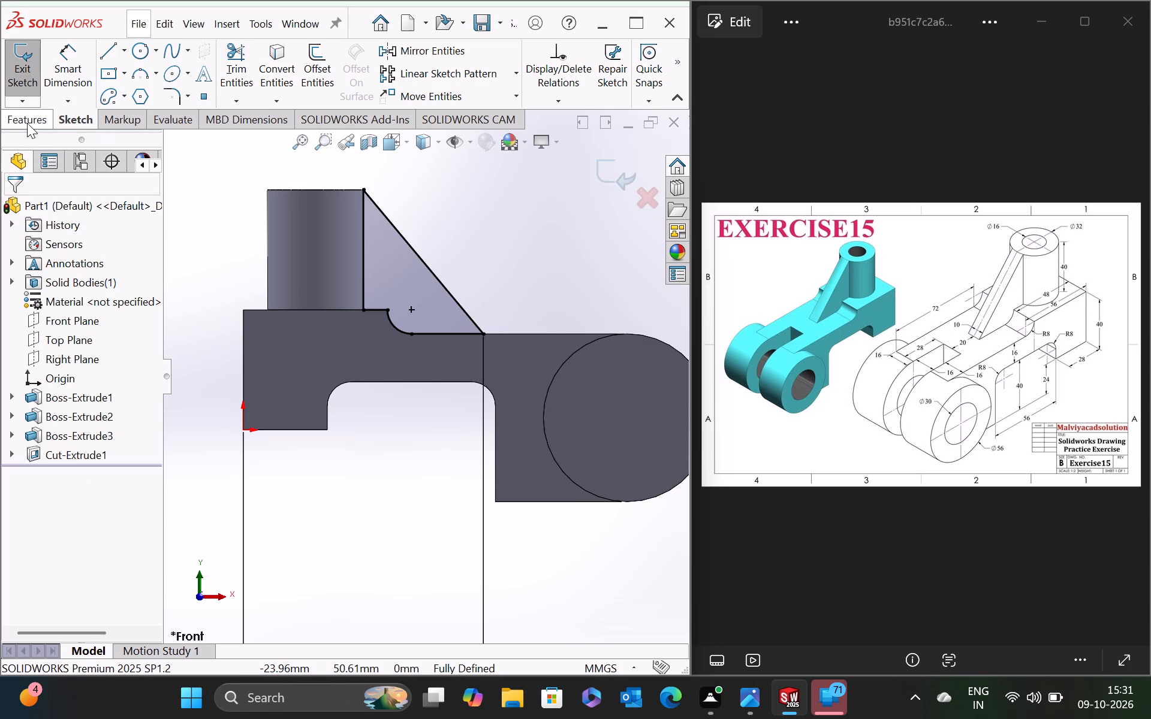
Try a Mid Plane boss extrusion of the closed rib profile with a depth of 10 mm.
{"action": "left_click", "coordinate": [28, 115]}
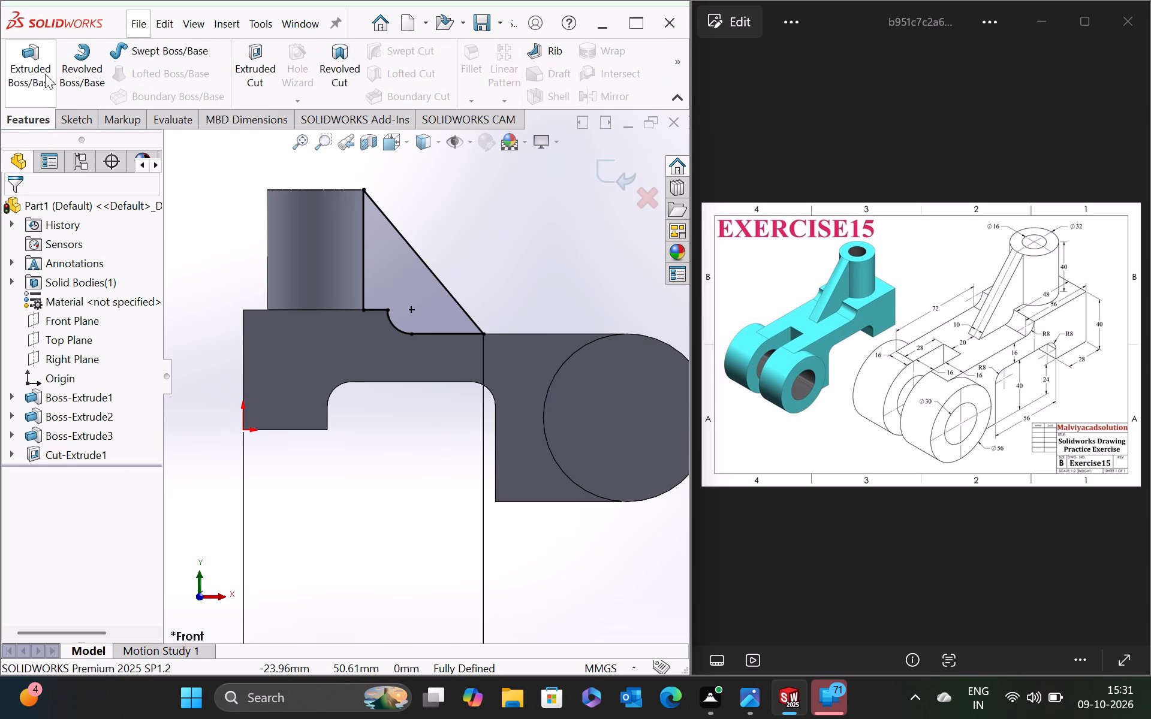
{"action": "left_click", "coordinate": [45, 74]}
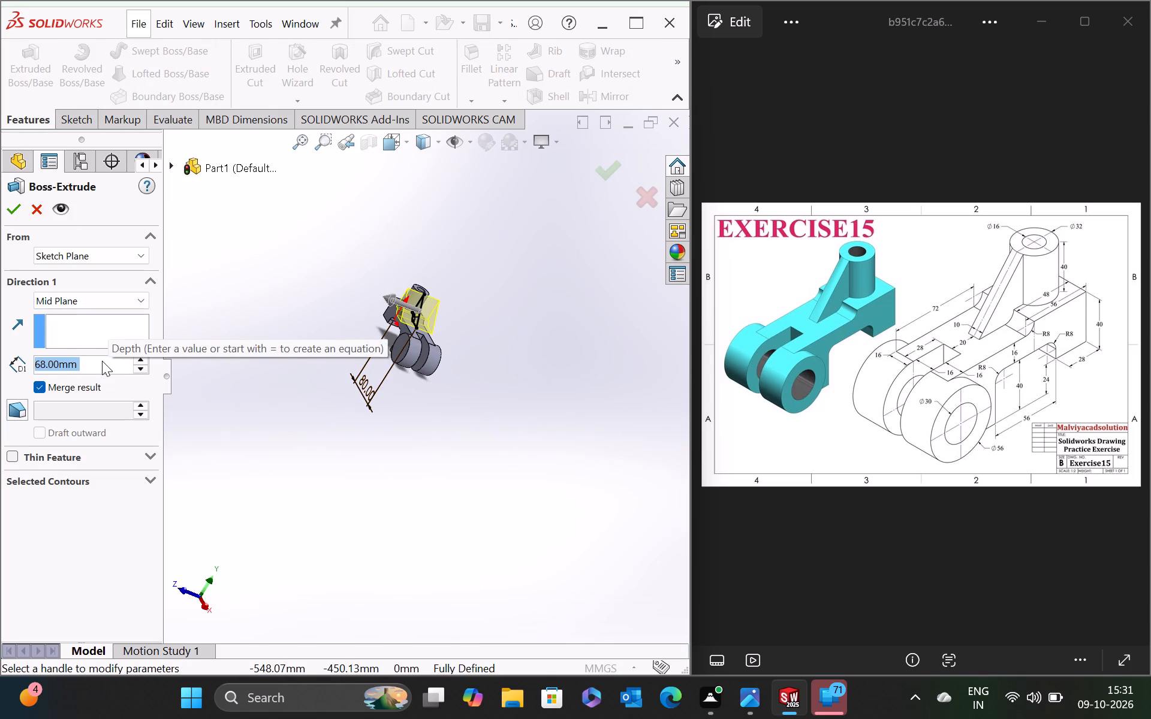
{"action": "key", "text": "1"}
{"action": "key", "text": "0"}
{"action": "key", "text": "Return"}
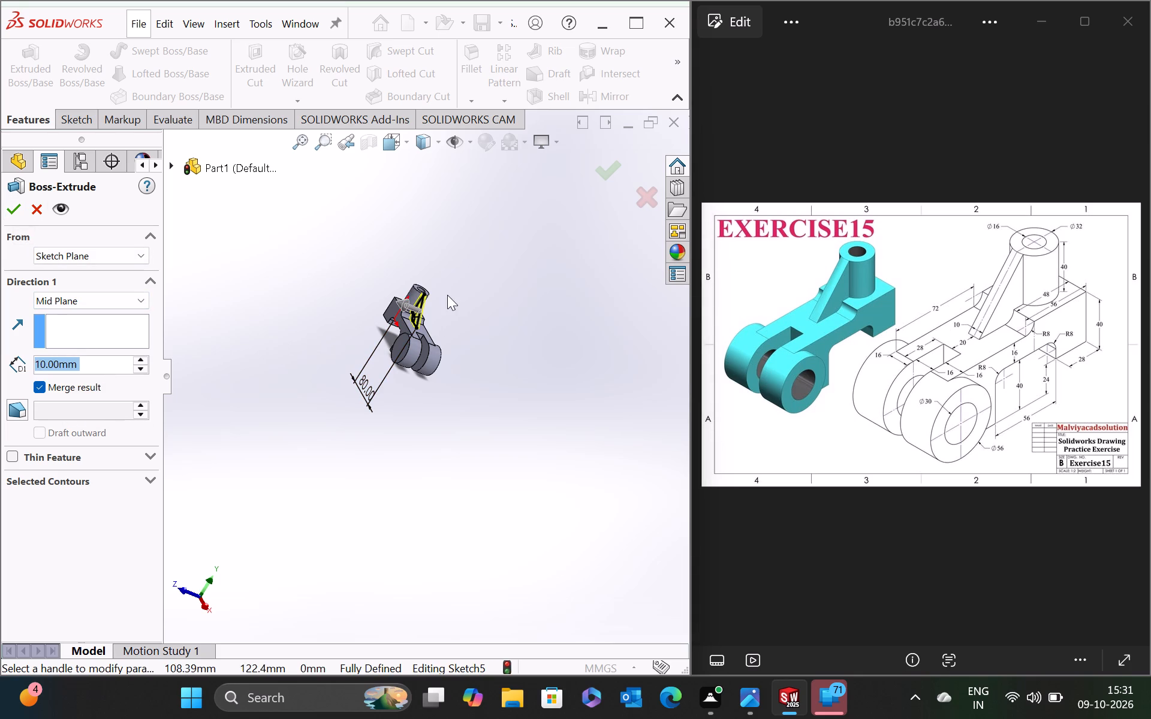
Examine from several angles how the extrusion preview meets the round boss and the arm, and abandon the extrusion.
{"action": "middle_click_drag", "start_coordinate": [447, 294], "coordinate": [408, 386]}
{"action": "scroll", "coordinate": [420, 323], "scroll_direction": "down", "scroll_amount": 7}
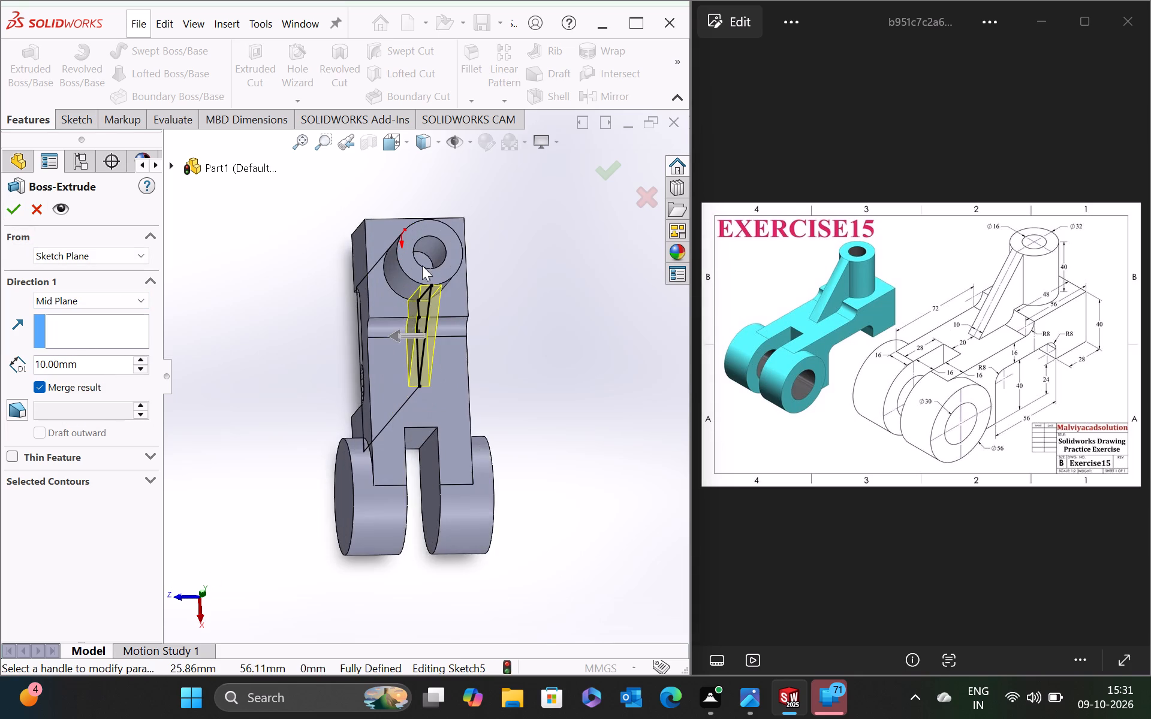
{"action": "scroll", "coordinate": [422, 265], "scroll_direction": "down", "scroll_amount": 5}
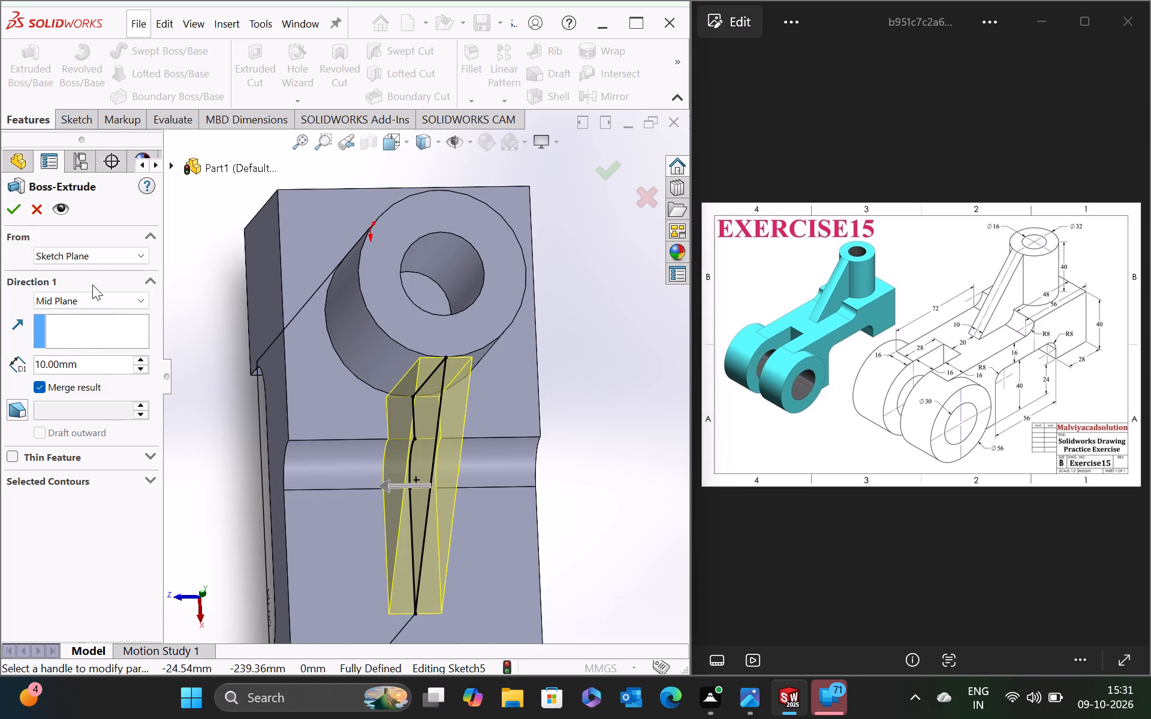
{"action": "left_click", "coordinate": [107, 476]}
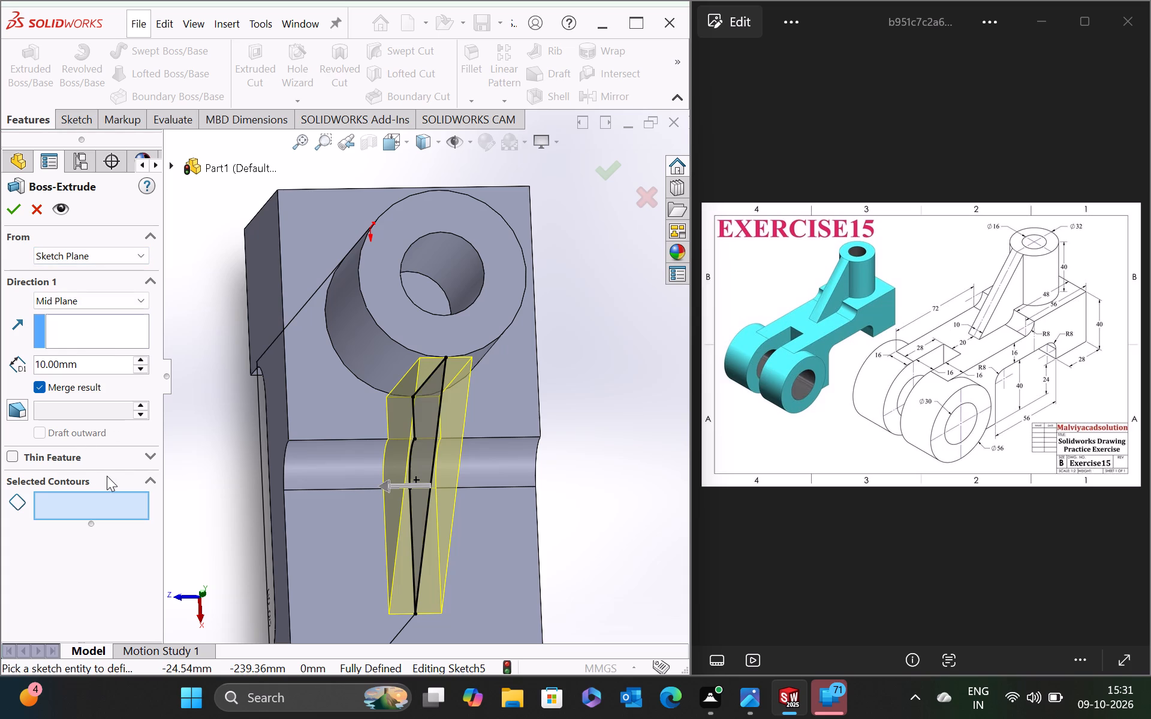
{"action": "left_click", "coordinate": [107, 476]}
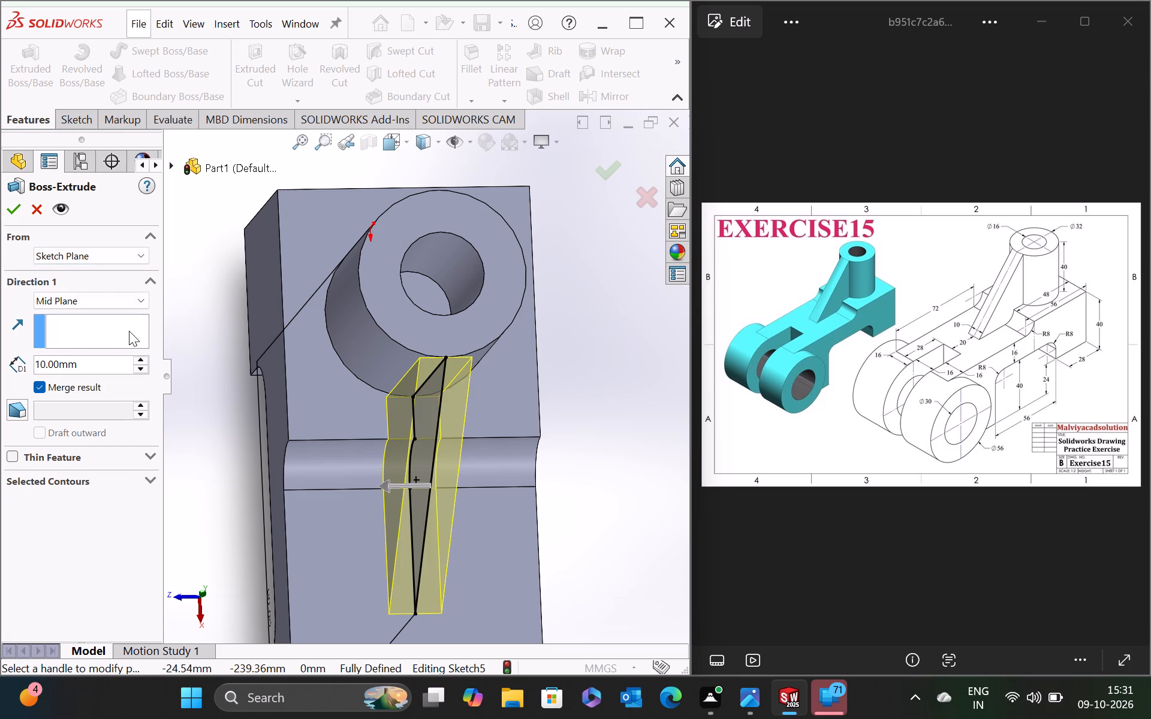
{"action": "left_click", "coordinate": [140, 263]}
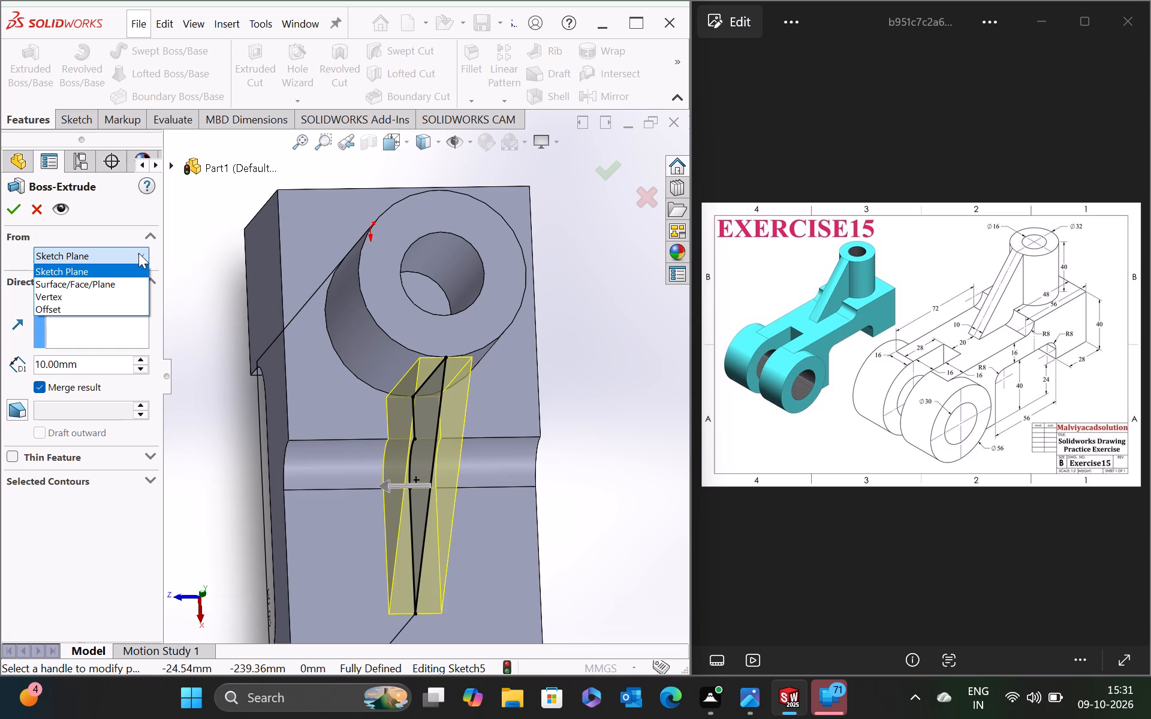
{"action": "left_click", "coordinate": [138, 253]}
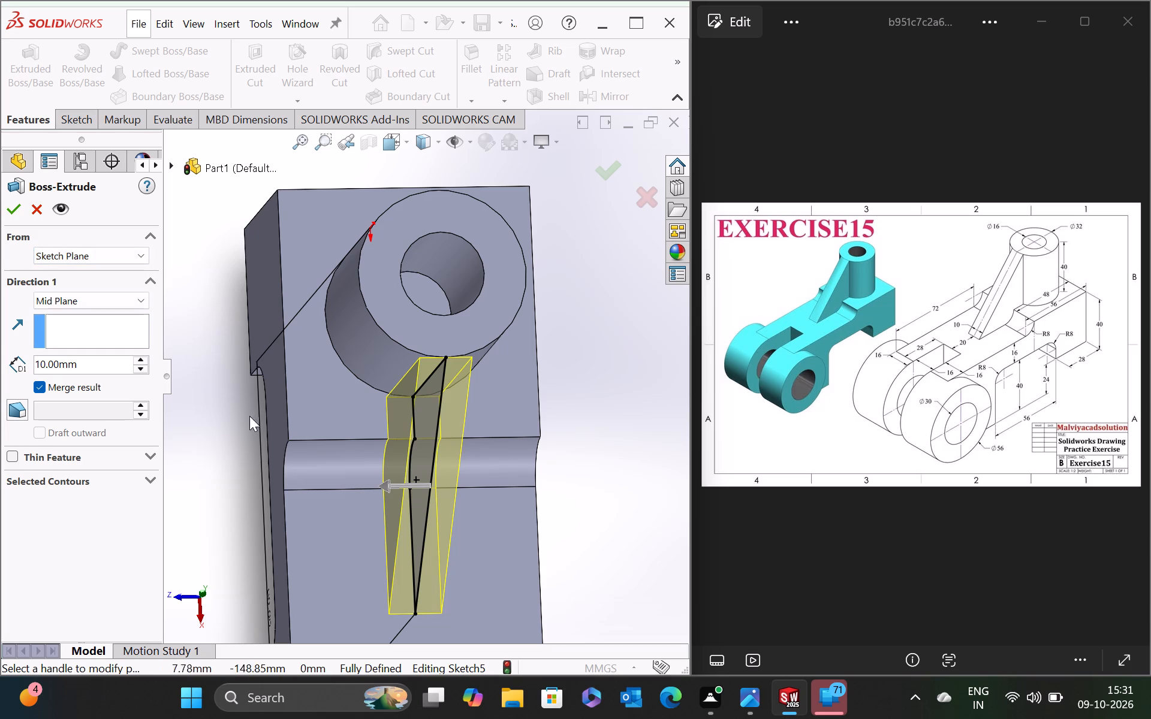
{"action": "double_click", "coordinate": [444, 357]}
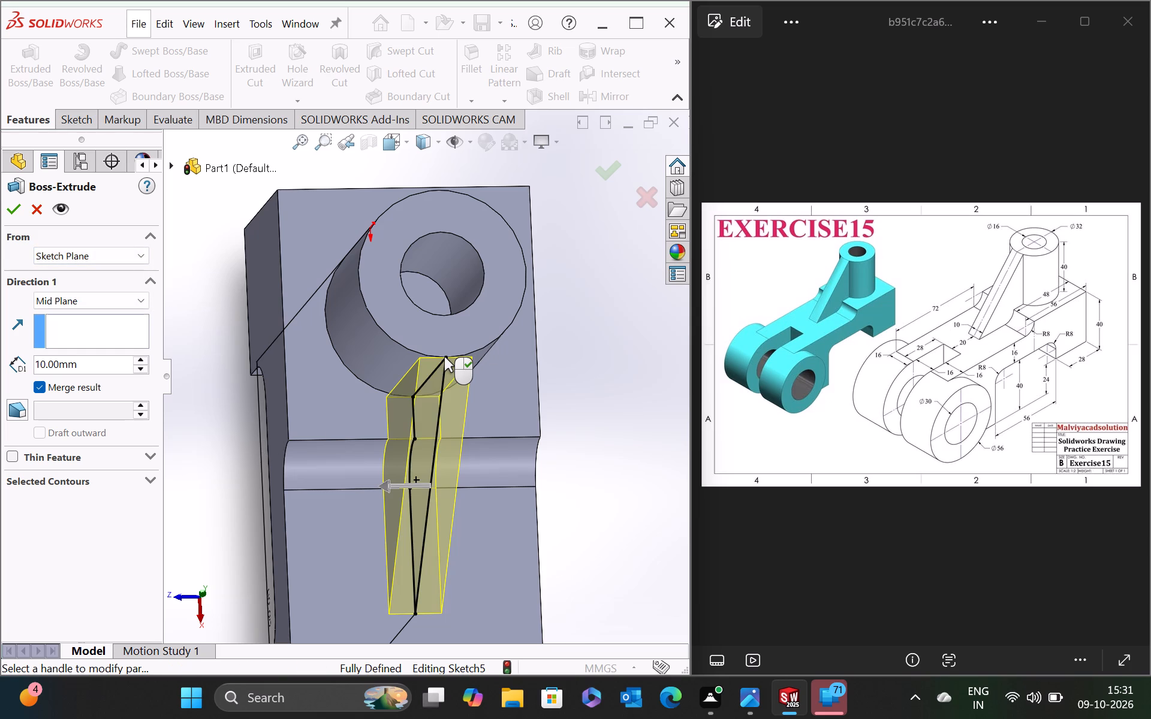
{"action": "left_click_drag", "start_coordinate": [446, 357], "coordinate": [445, 346]}
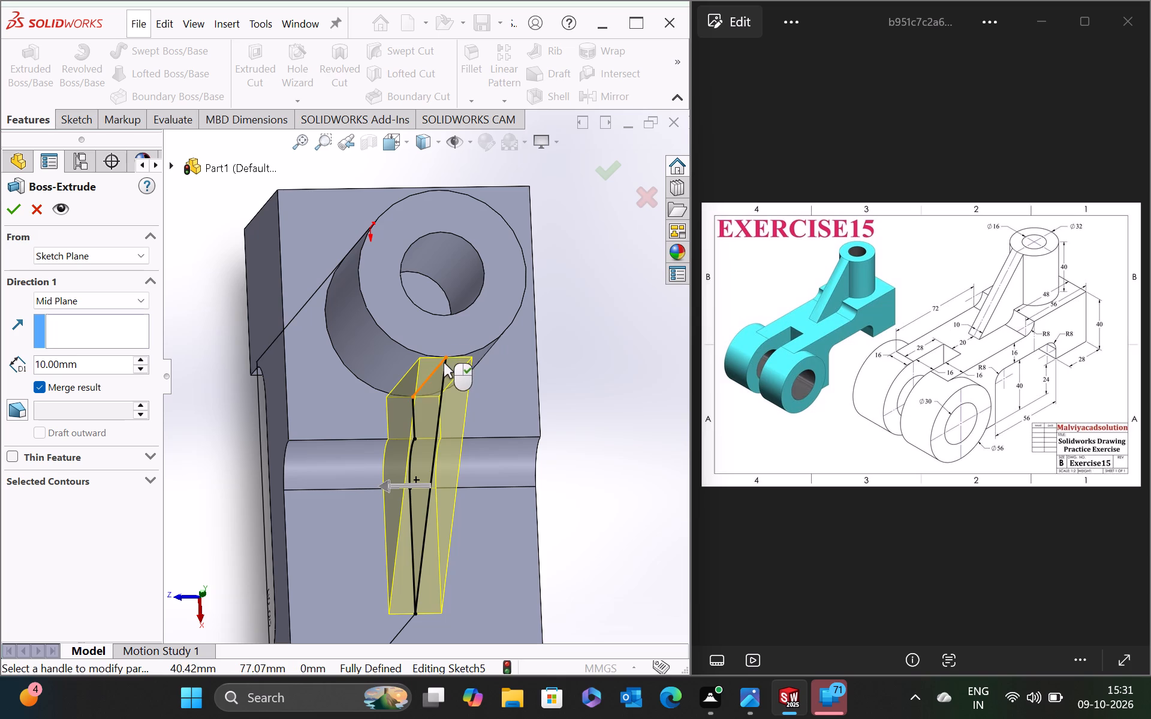
{"action": "scroll", "coordinate": [468, 385], "scroll_direction": "up", "scroll_amount": 2}
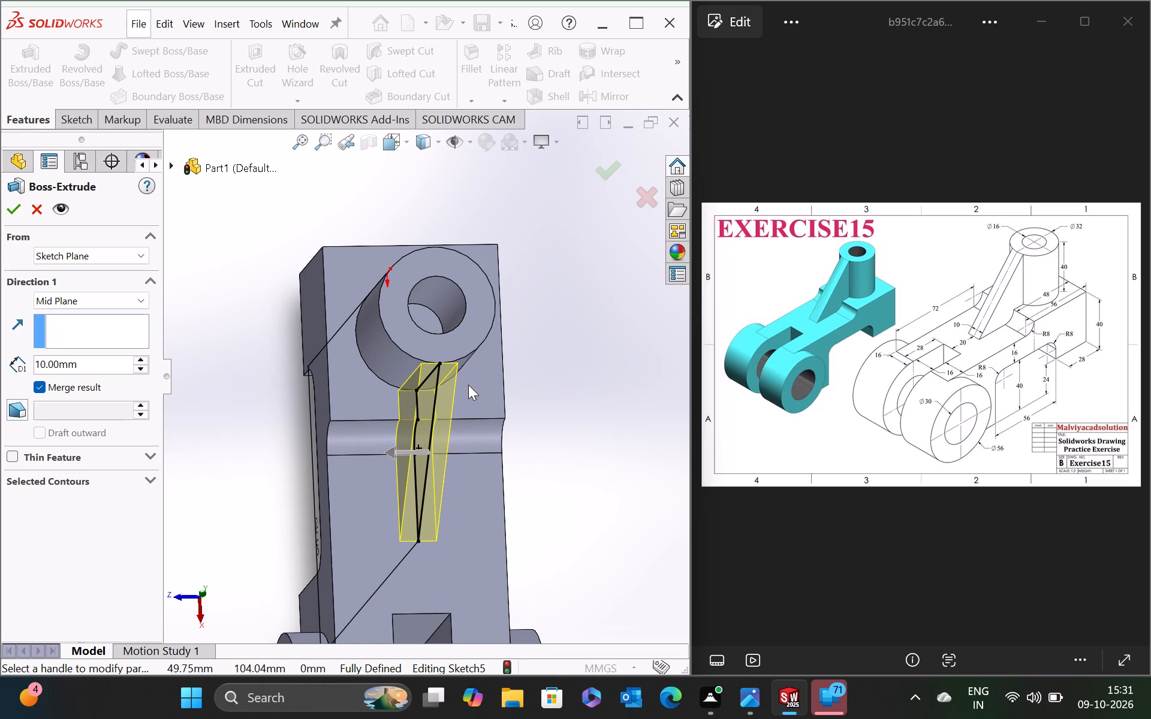
{"action": "scroll", "coordinate": [468, 385], "scroll_direction": "down", "scroll_amount": 2}
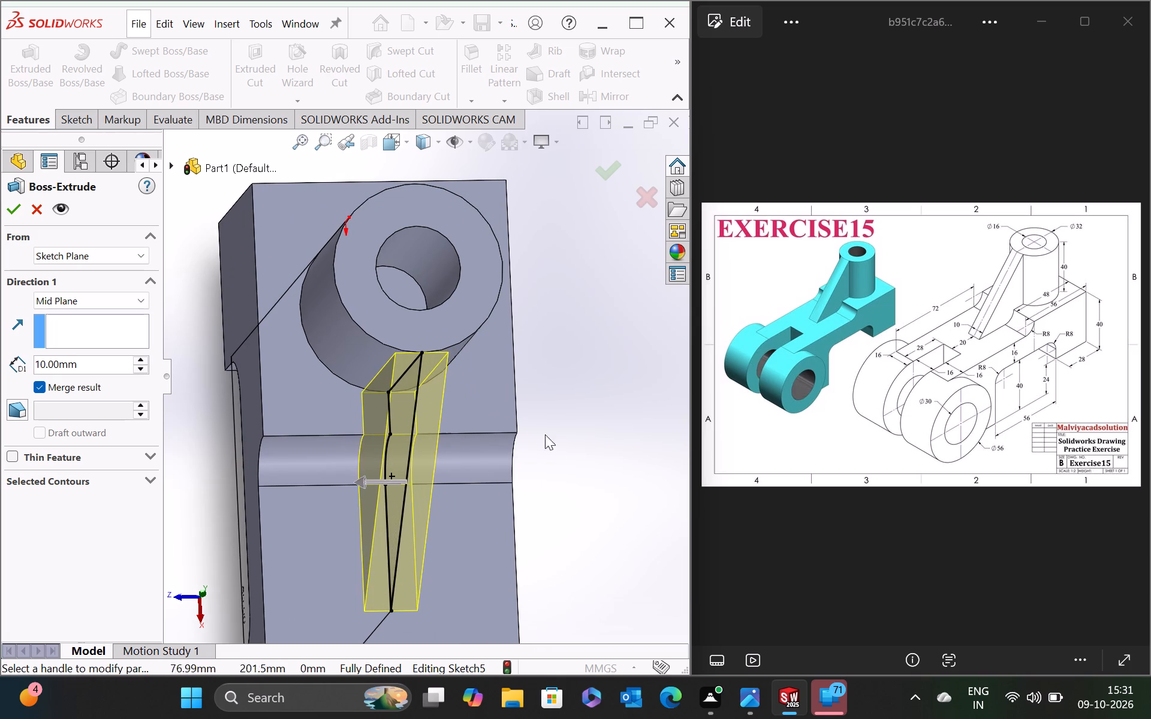
{"action": "scroll", "coordinate": [601, 473], "scroll_direction": "up", "scroll_amount": 3}
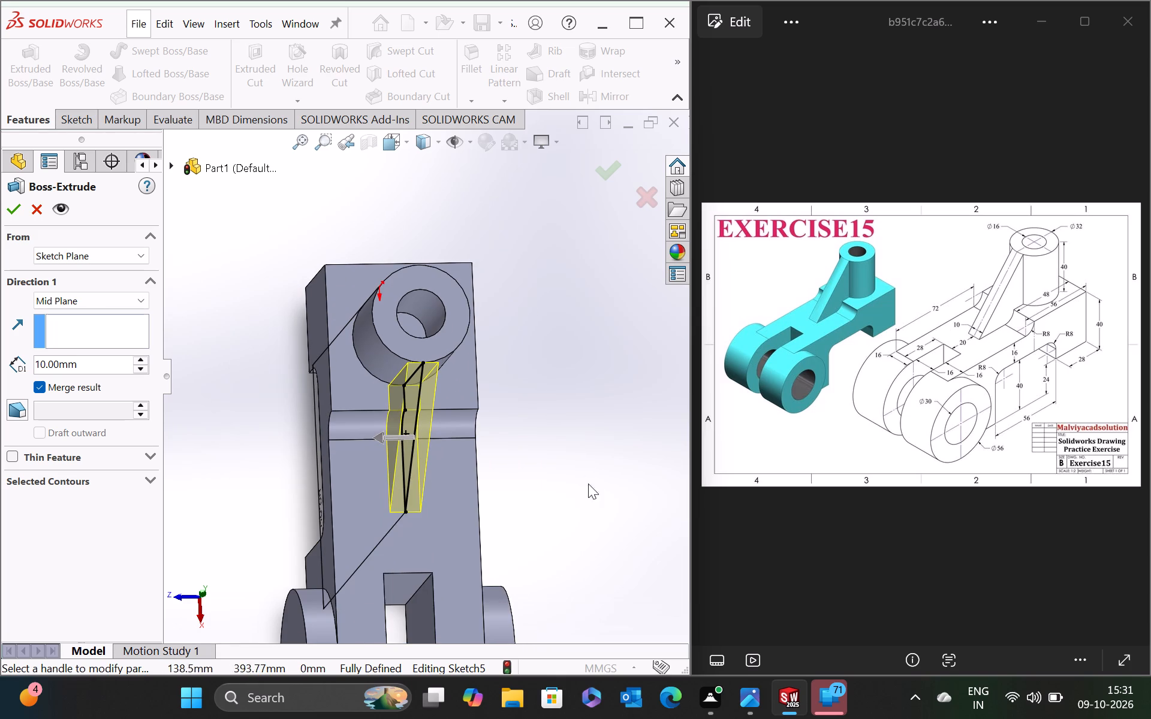
{"action": "middle_click_drag", "start_coordinate": [565, 513], "coordinate": [625, 480]}
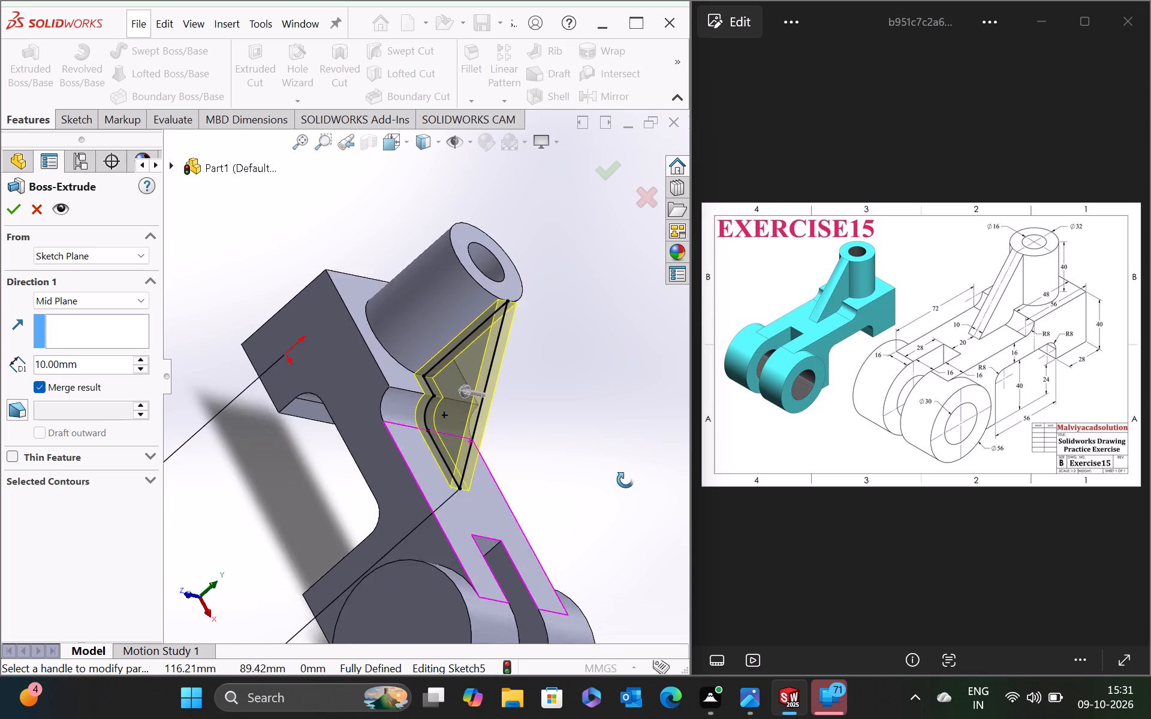
{"action": "middle_click_drag", "start_coordinate": [625, 480], "coordinate": [623, 486]}
{"action": "left_click", "coordinate": [37, 216]}
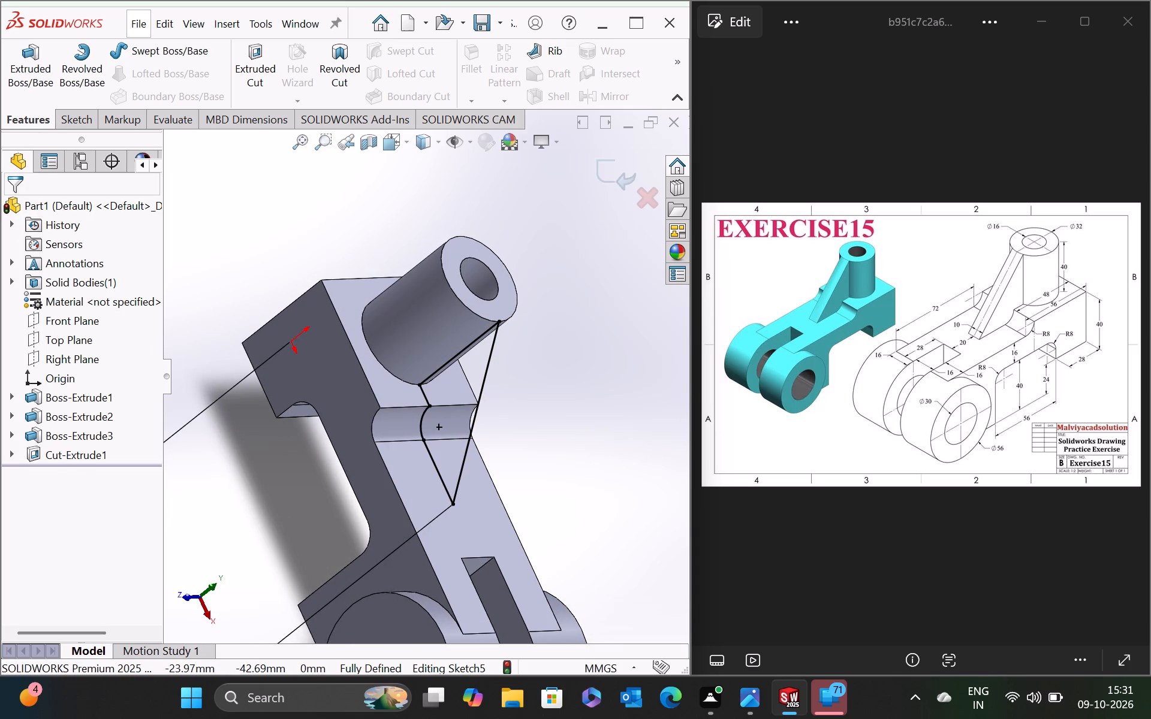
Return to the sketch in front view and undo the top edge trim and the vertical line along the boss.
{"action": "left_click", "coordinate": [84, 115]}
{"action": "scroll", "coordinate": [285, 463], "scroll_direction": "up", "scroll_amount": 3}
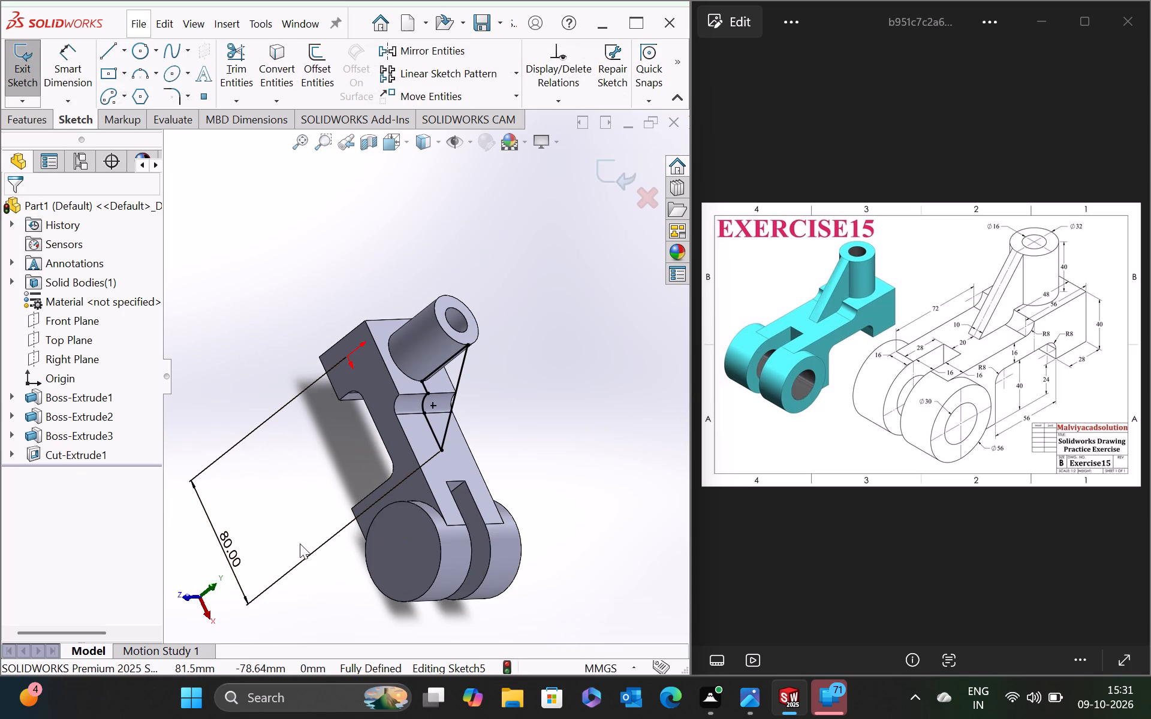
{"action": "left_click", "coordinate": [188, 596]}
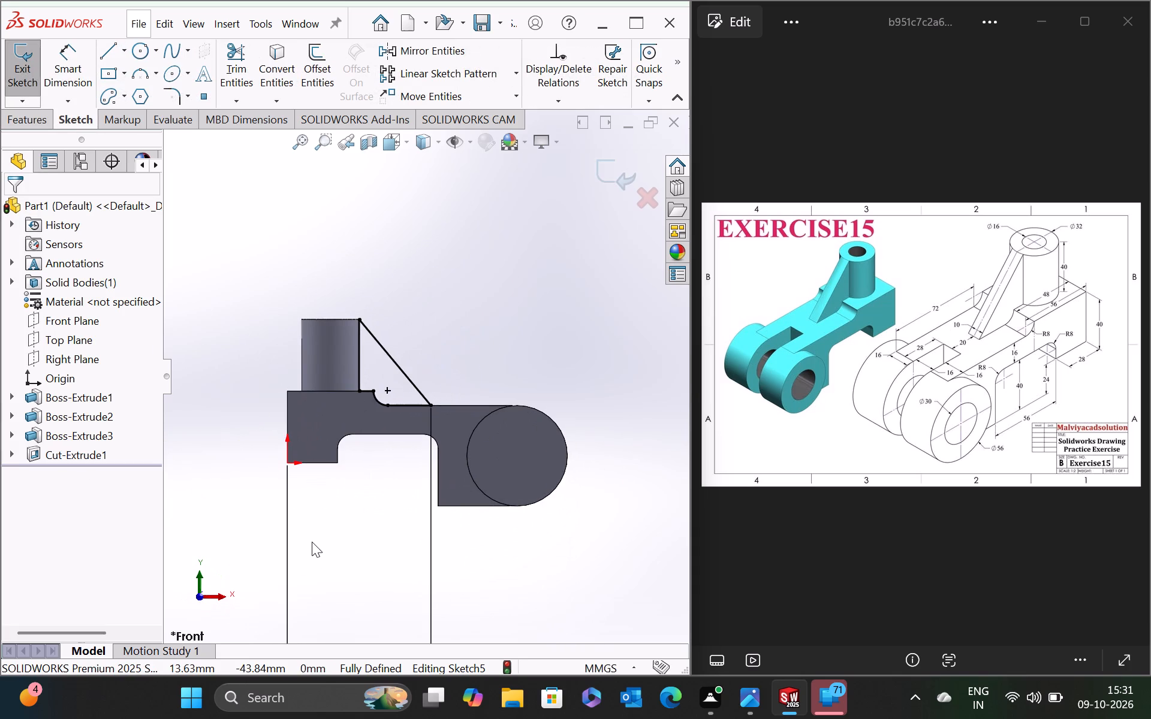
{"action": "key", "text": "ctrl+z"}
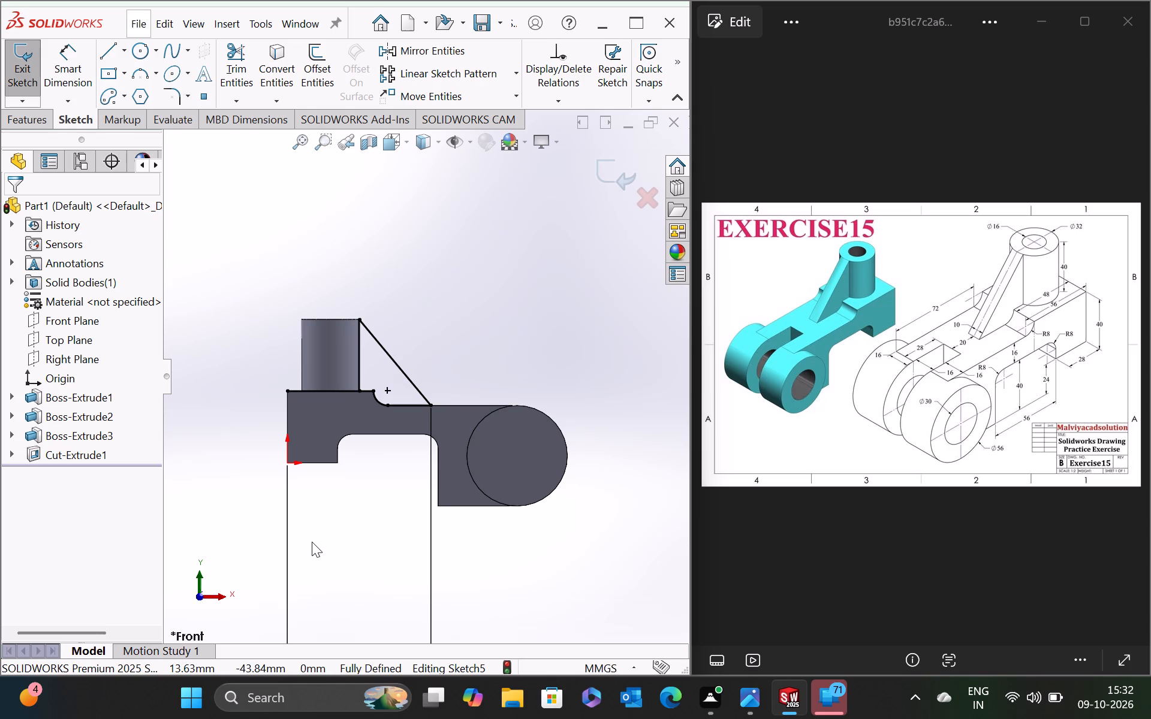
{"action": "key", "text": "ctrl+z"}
Draw an 8 mm horizontal line from the sloping line's upper endpoint to the bore edge, plus a 40 mm vertical line down to the converted top edge.
{"action": "scroll", "coordinate": [338, 328], "scroll_direction": "down", "scroll_amount": 5}
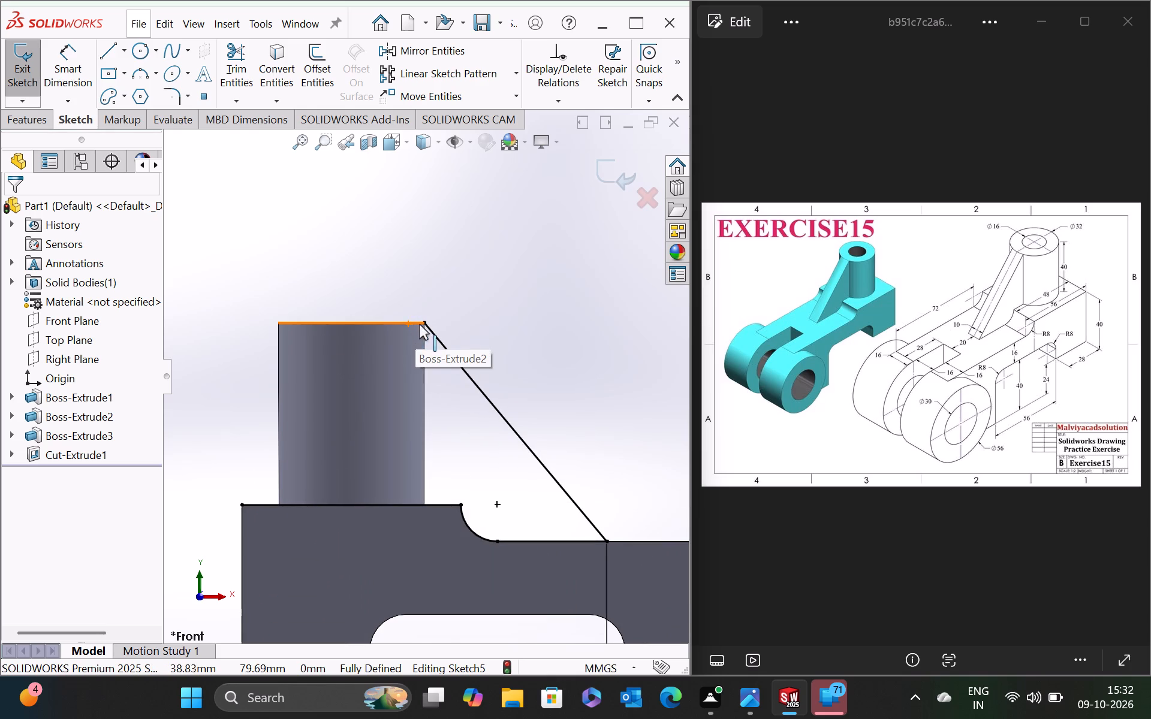
{"action": "left_click", "coordinate": [105, 52]}
{"action": "scroll", "coordinate": [486, 345], "scroll_direction": "down", "scroll_amount": 2}
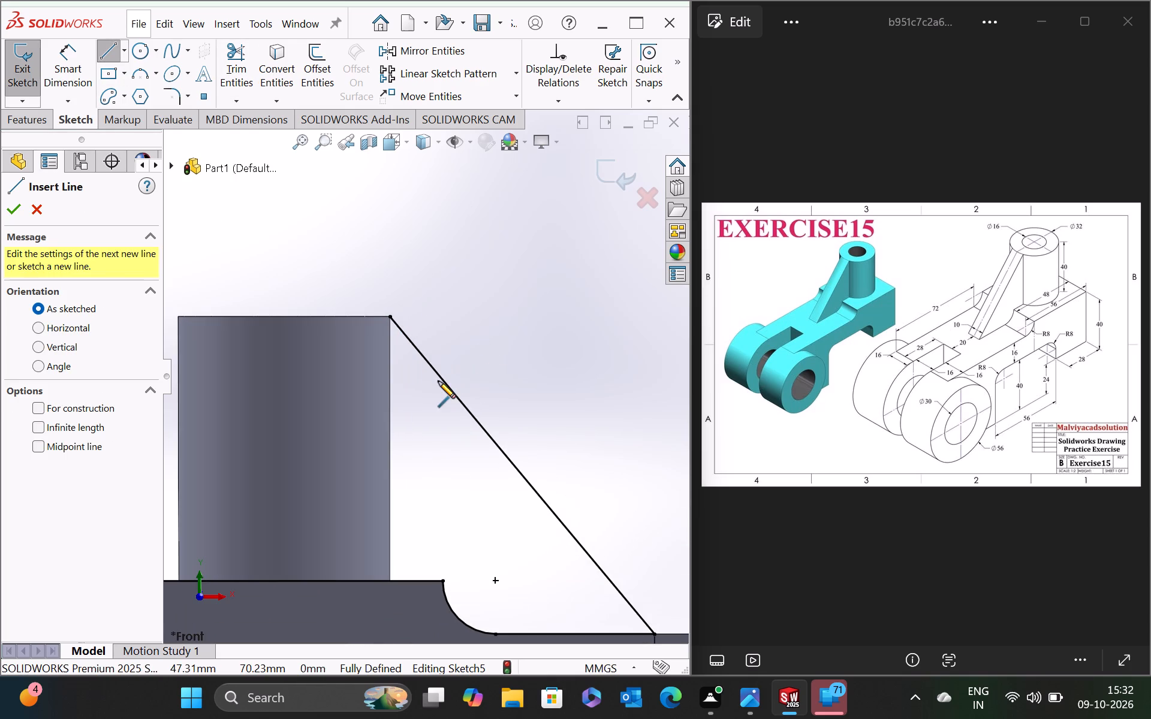
{"action": "middle_click_drag", "start_coordinate": [438, 381], "coordinate": [445, 439]}
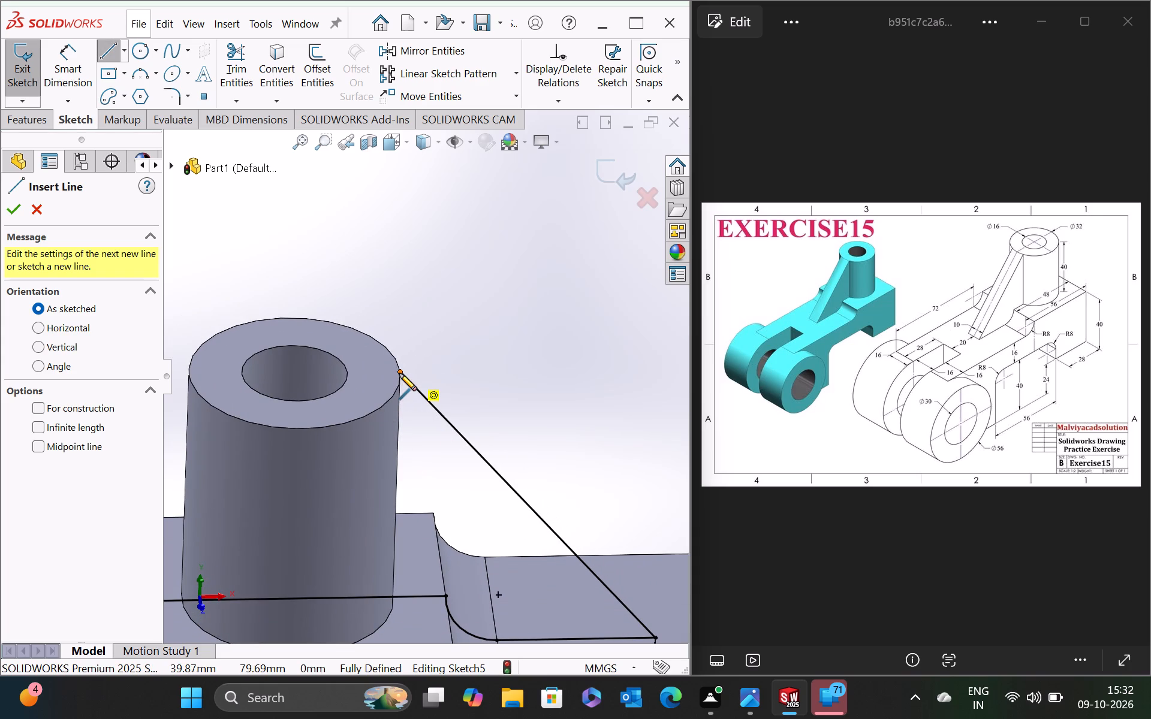
{"action": "left_click", "coordinate": [401, 373]}
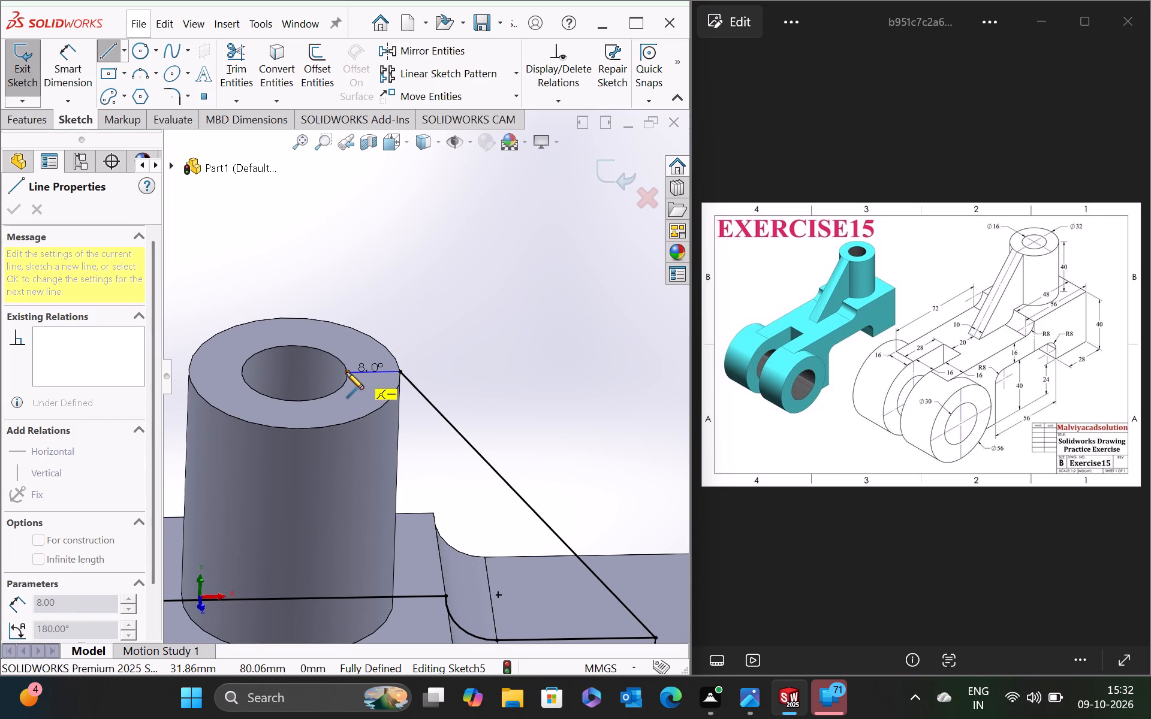
{"action": "left_click", "coordinate": [346, 372]}
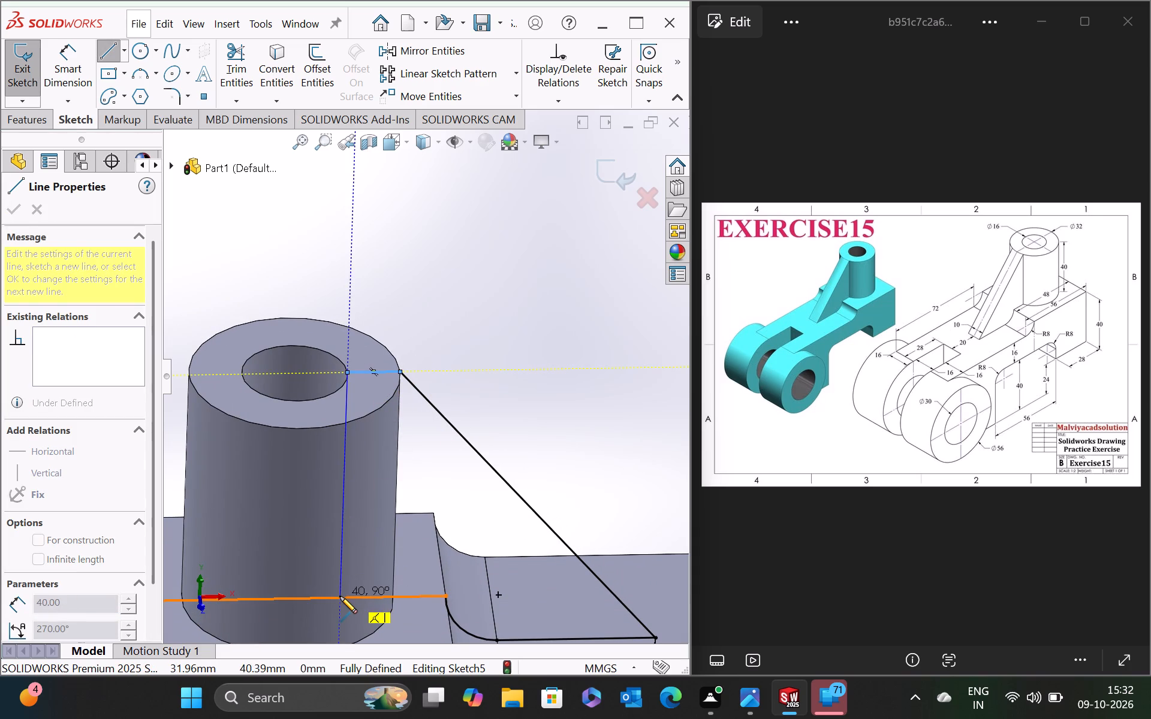
{"action": "left_click", "coordinate": [340, 599]}
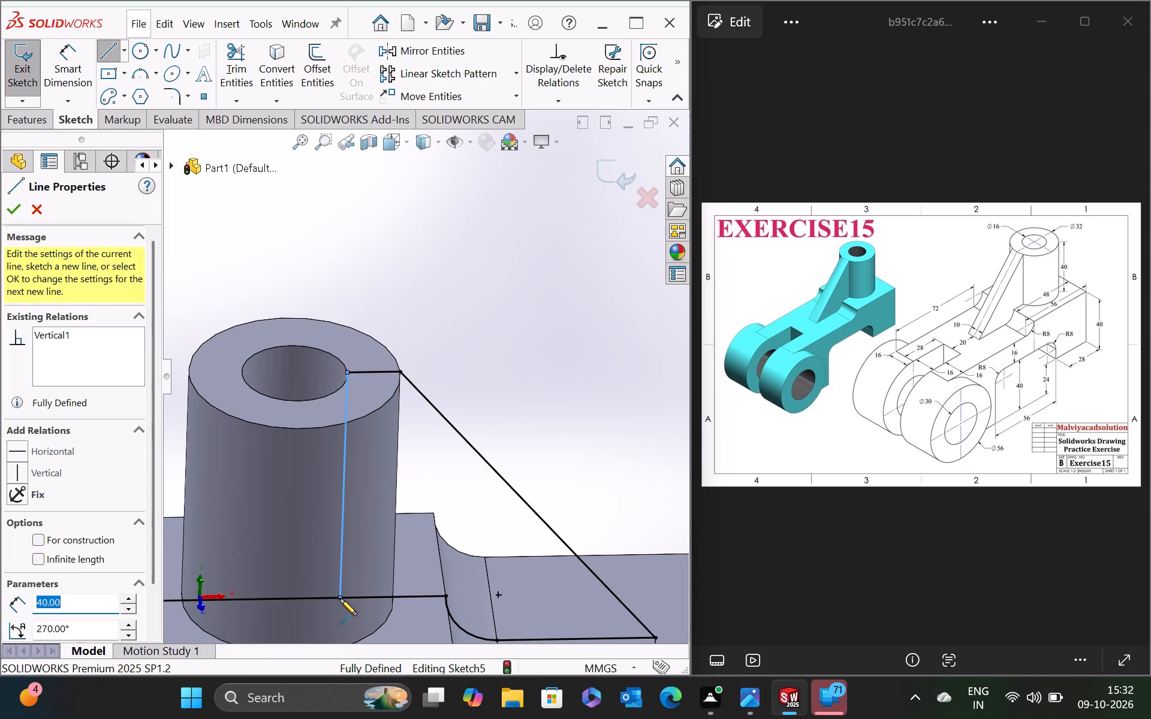
{"action": "key", "text": "Escape"}
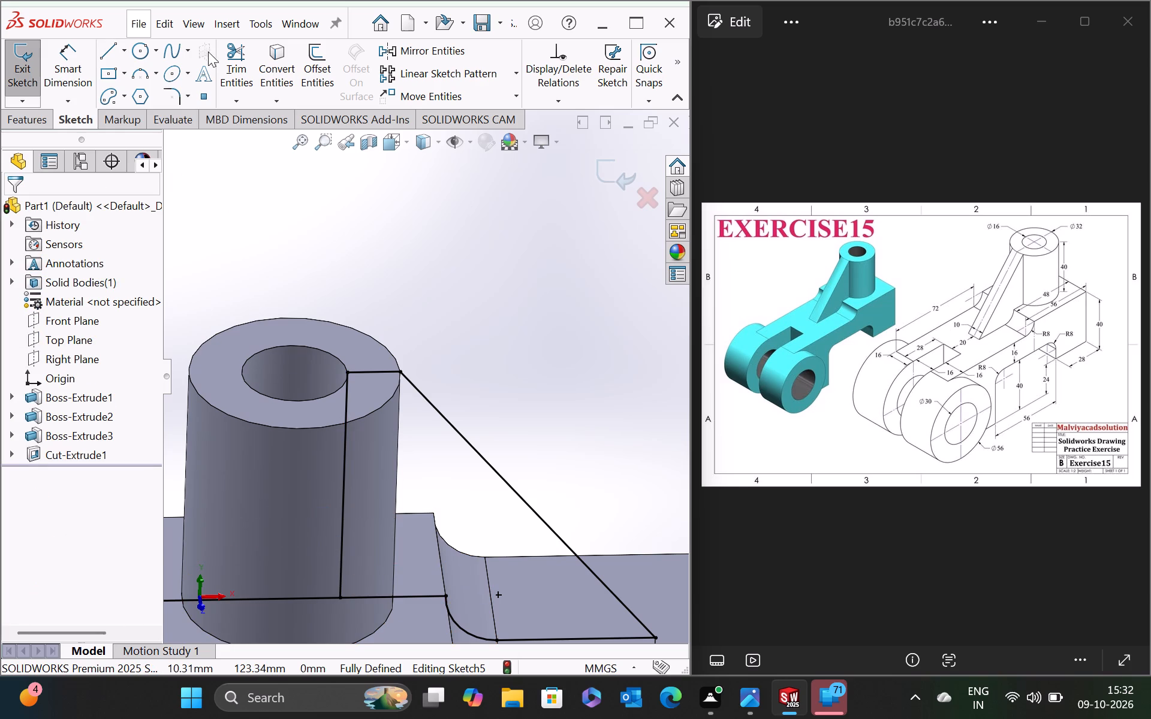
Trim away the converted block top edge beyond the new vertical line inside the boss, using trim to closest.
{"action": "left_click", "coordinate": [233, 62]}
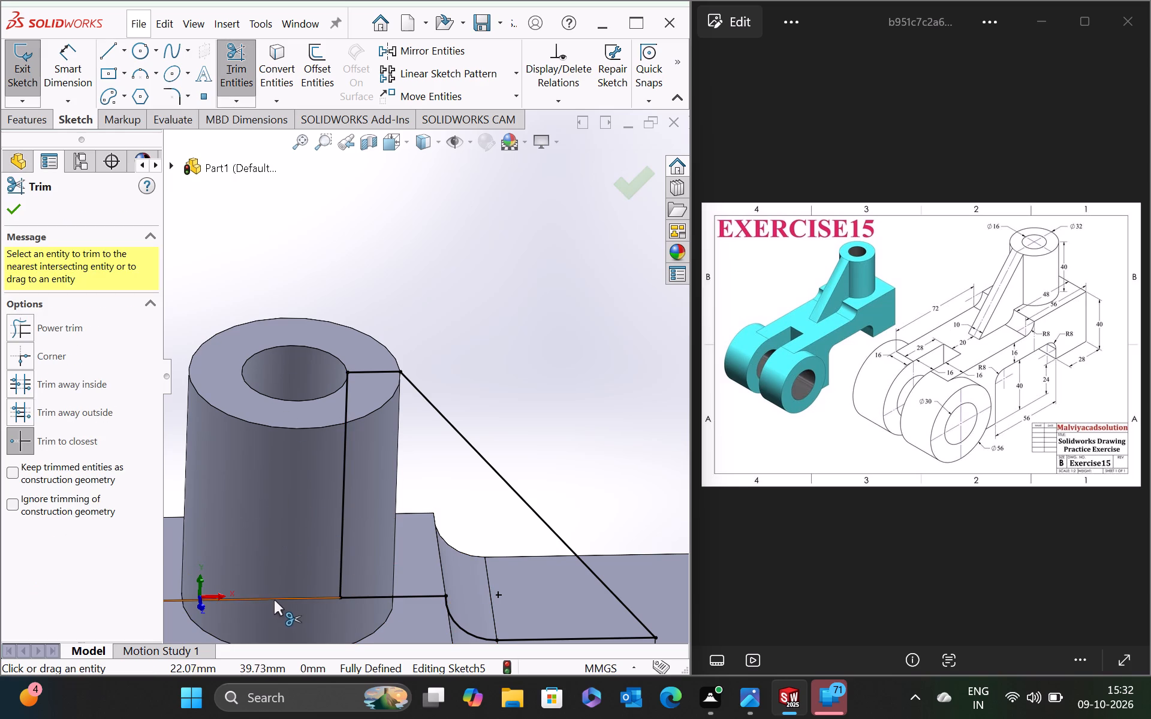
{"action": "left_click", "coordinate": [273, 599]}
{"action": "scroll", "coordinate": [326, 553], "scroll_direction": "up", "scroll_amount": 4}
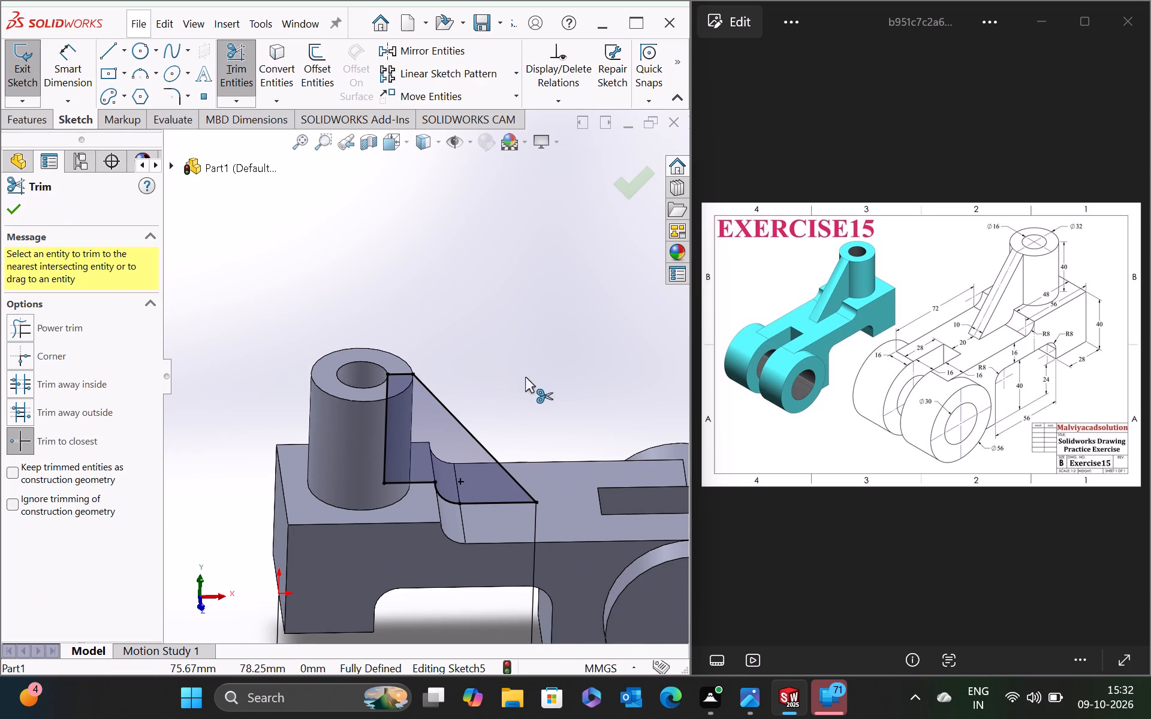
{"action": "left_click", "coordinate": [12, 215]}
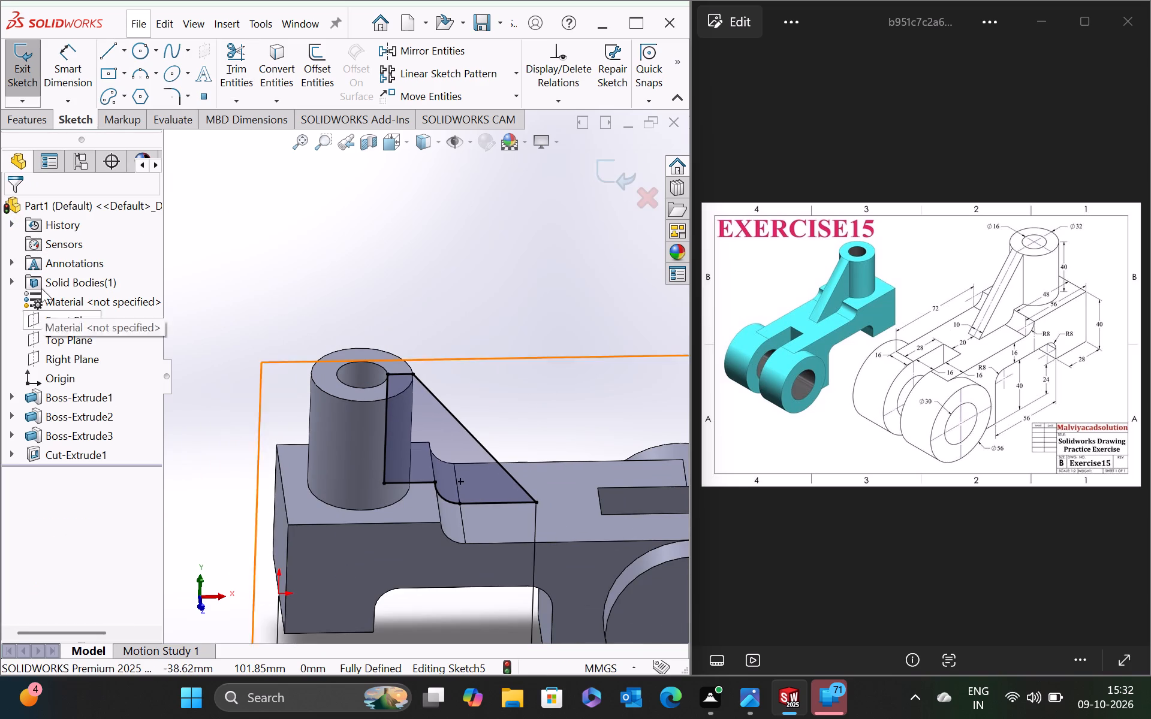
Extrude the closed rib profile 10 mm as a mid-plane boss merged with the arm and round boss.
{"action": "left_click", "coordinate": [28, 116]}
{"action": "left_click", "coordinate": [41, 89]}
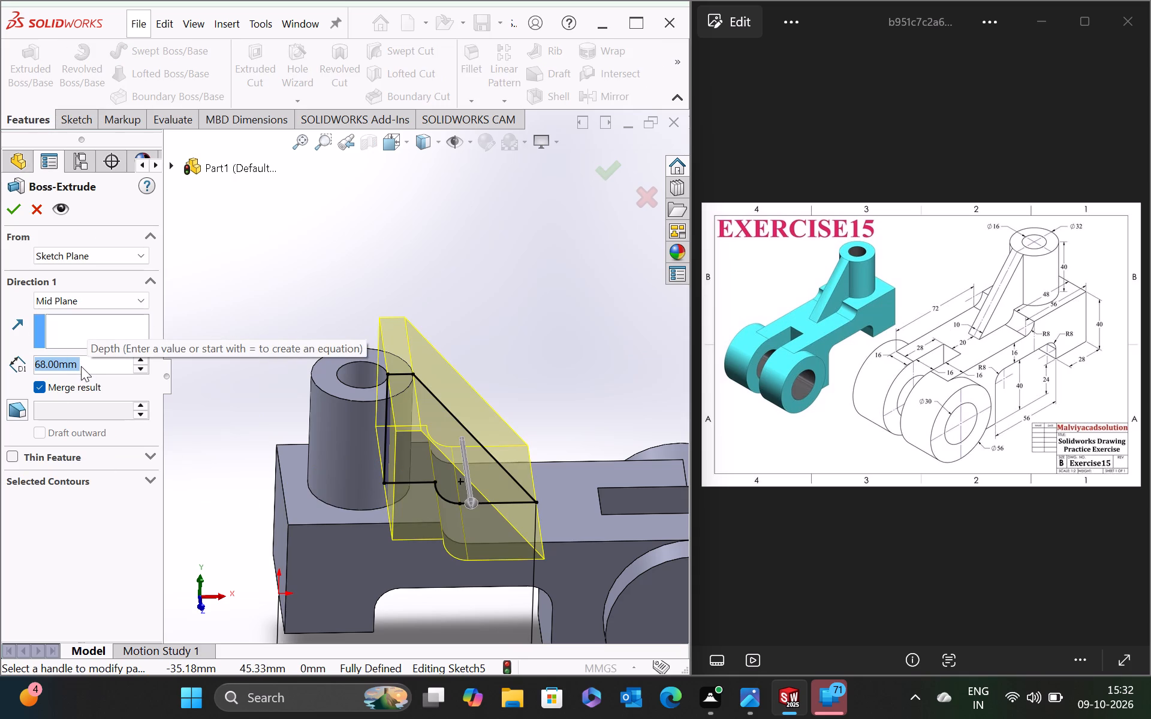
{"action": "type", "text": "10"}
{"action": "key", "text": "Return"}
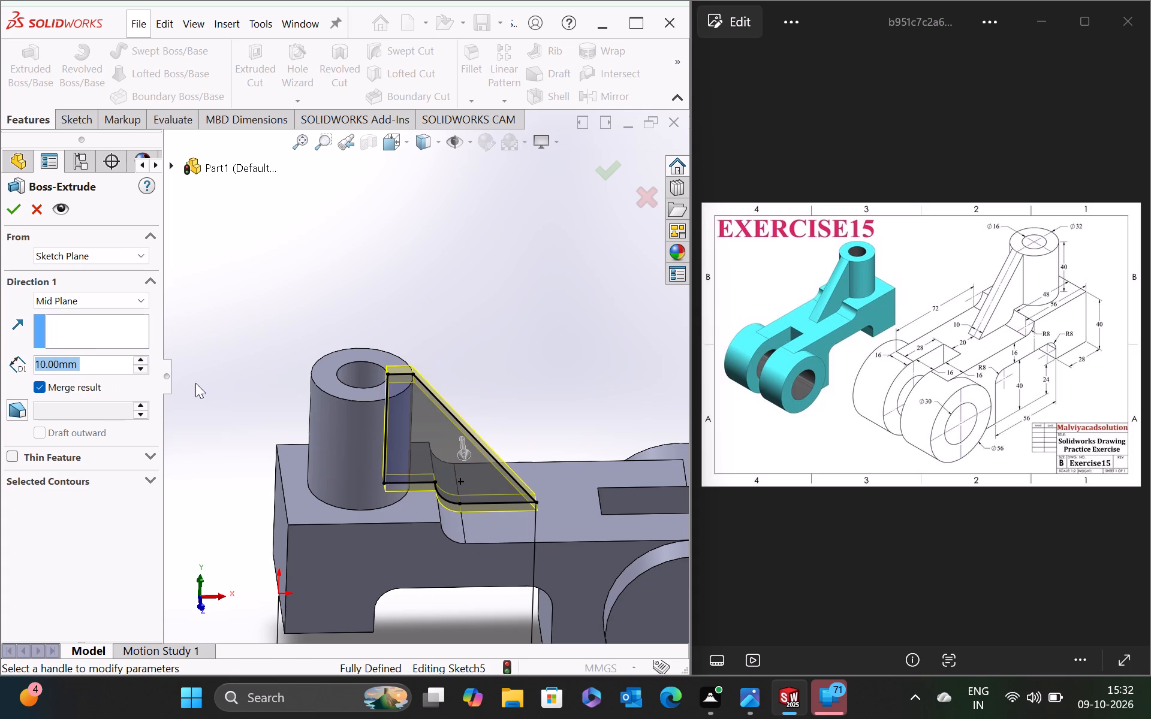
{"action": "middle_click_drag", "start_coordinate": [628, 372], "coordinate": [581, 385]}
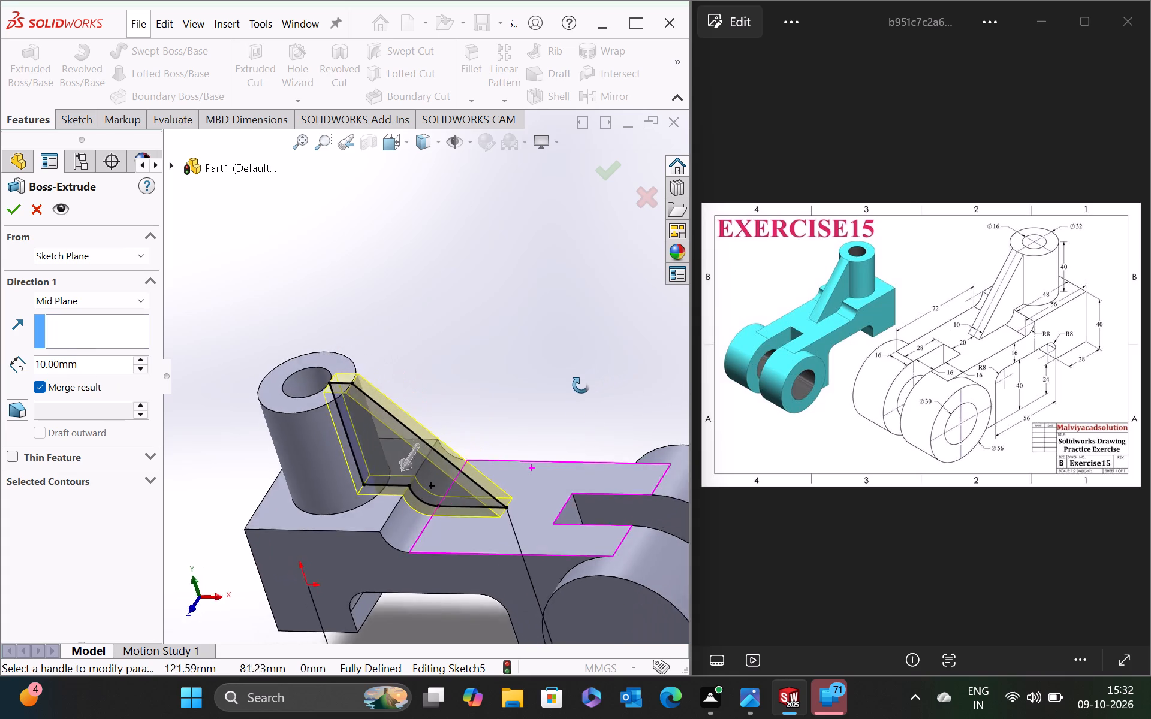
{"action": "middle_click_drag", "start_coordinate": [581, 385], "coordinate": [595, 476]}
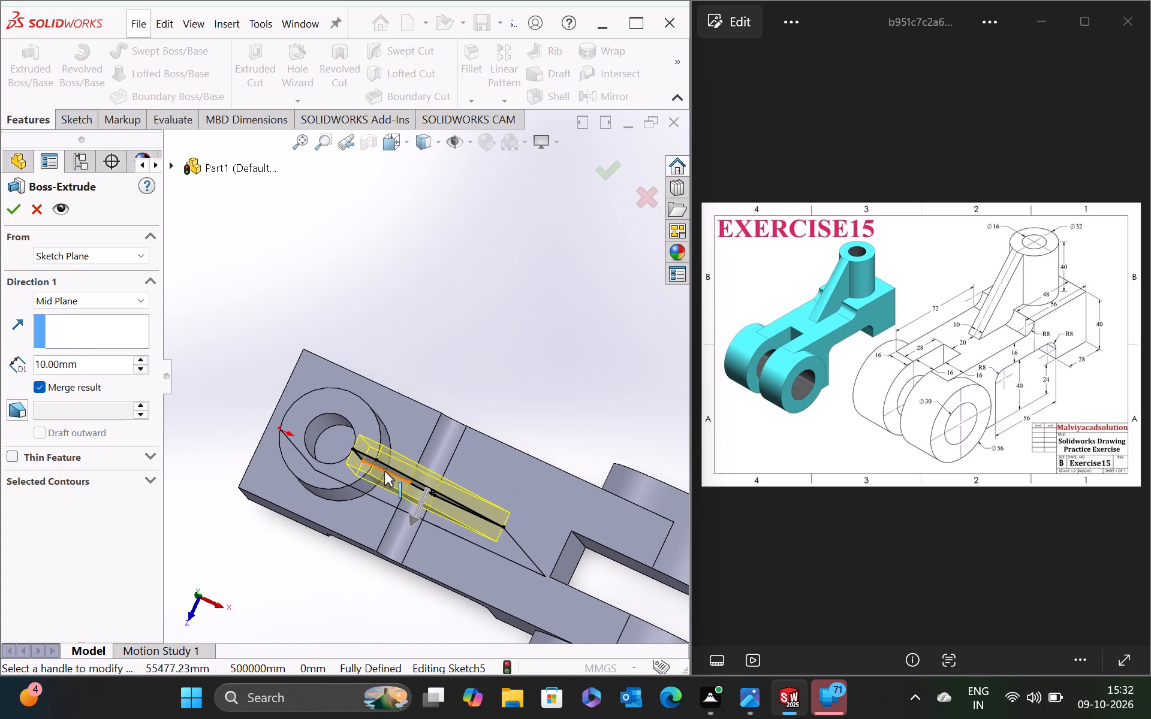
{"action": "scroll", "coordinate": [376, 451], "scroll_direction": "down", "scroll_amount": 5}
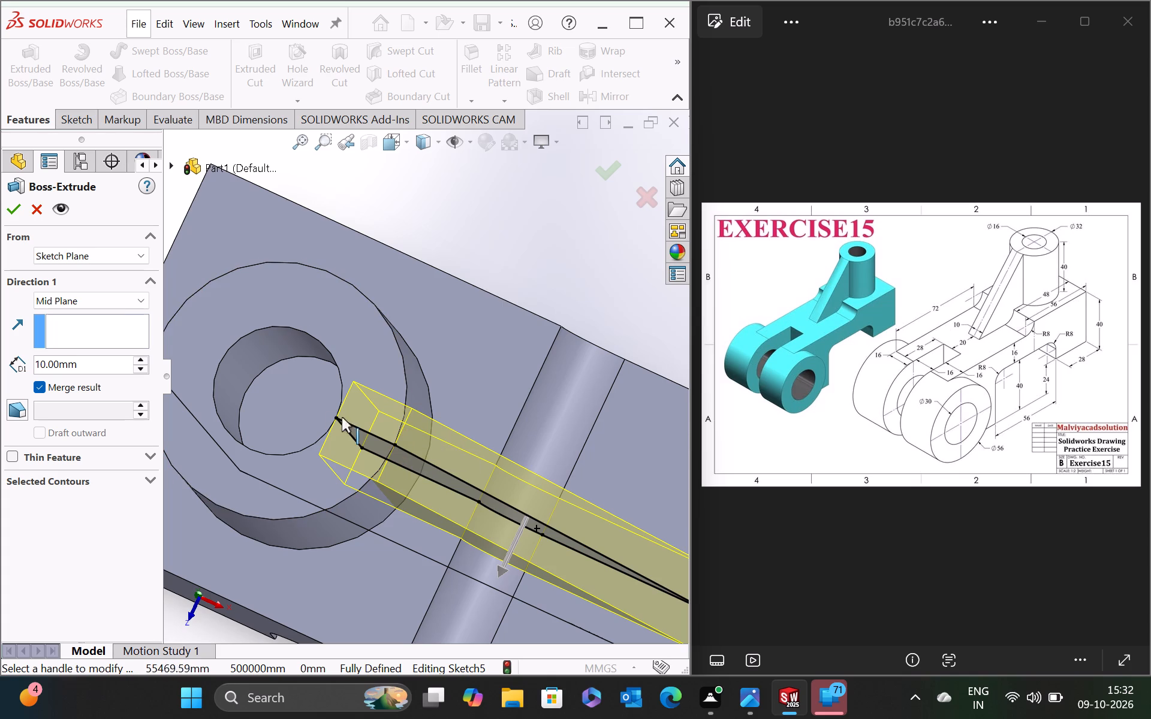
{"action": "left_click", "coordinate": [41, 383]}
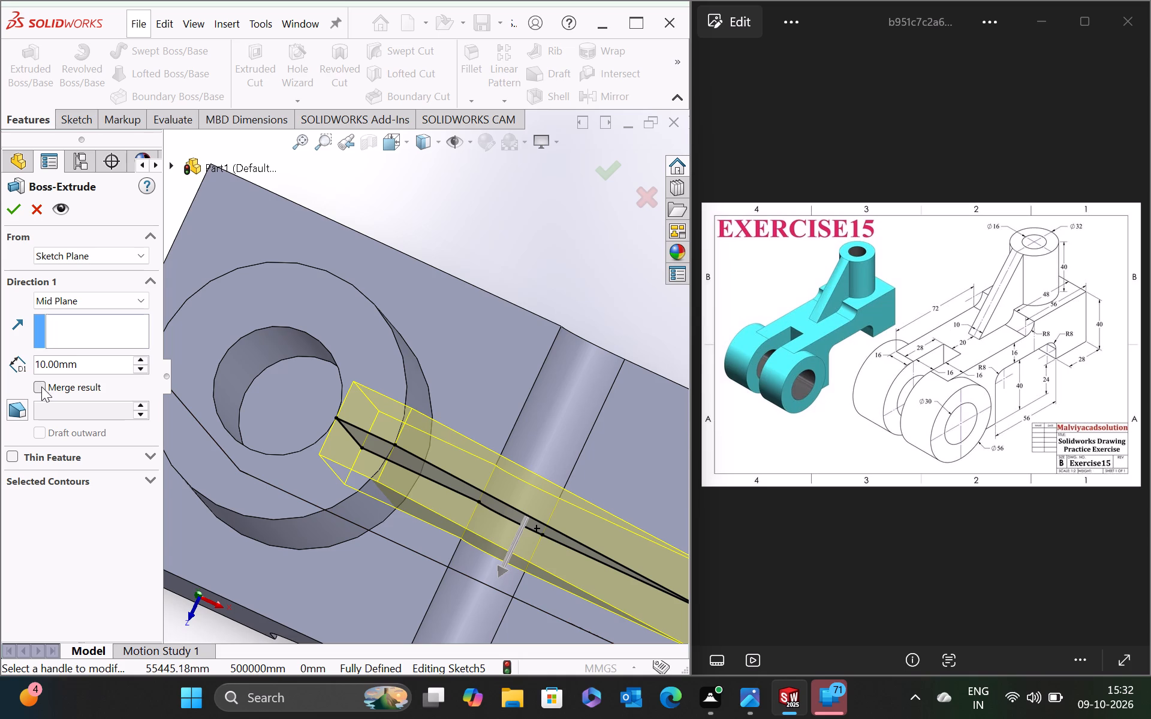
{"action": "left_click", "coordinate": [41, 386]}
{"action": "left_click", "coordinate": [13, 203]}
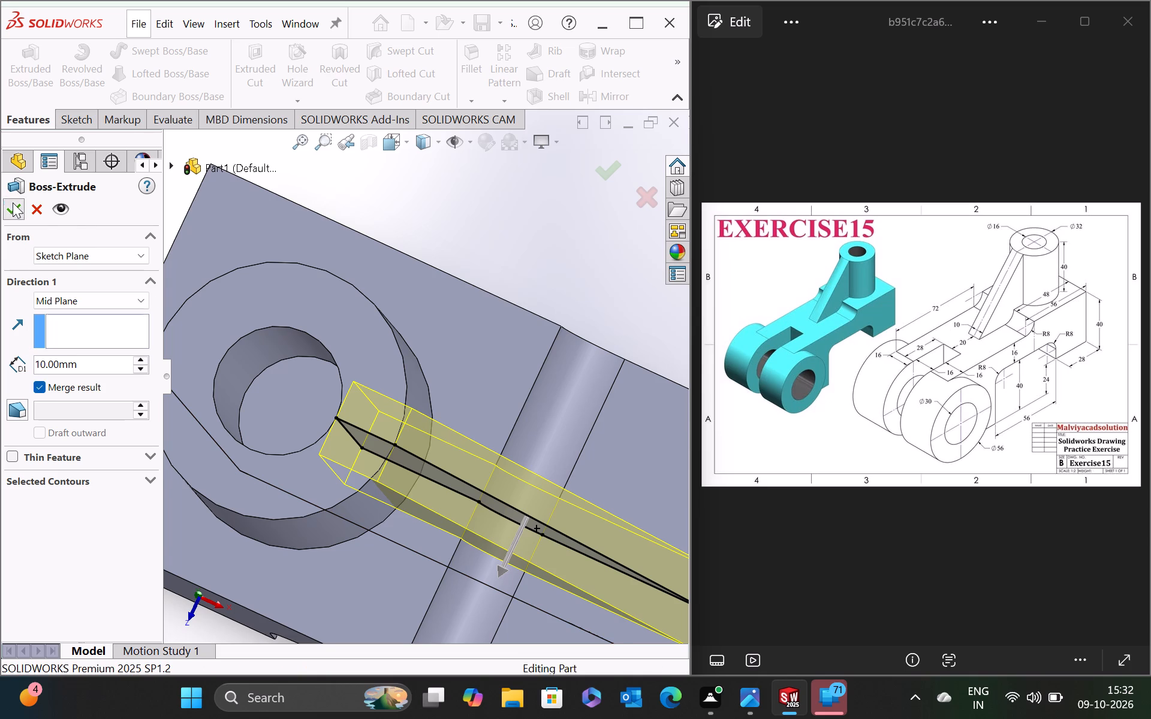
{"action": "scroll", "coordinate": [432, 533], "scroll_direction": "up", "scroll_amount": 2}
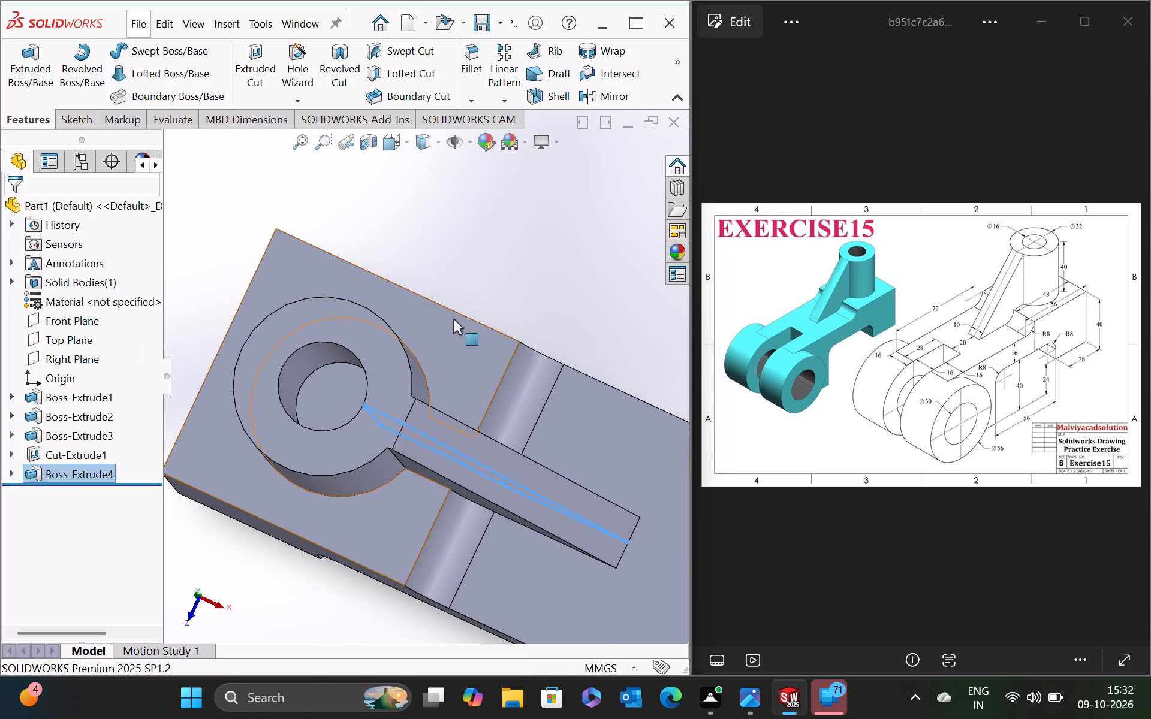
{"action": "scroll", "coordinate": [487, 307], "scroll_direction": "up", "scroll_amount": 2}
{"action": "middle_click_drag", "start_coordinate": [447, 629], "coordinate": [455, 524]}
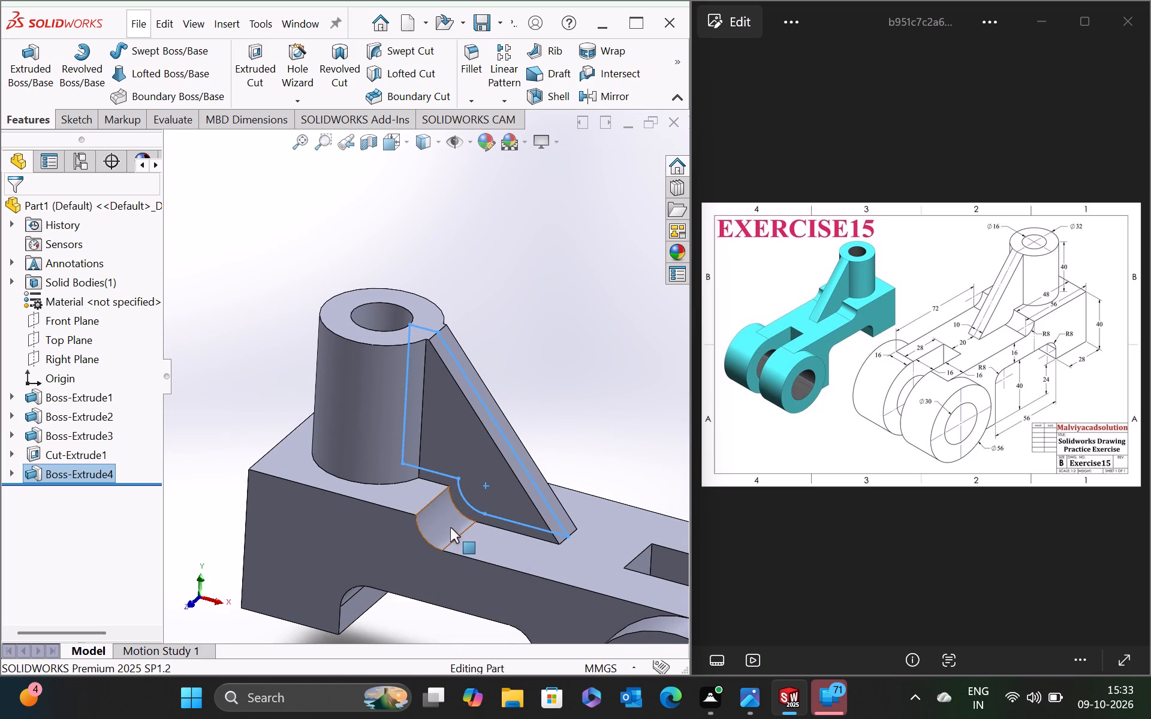
Undo the rib extrusion and all geometry in its sketch, including the sloping line and its dimension, and leave the emptied sketch.
{"action": "key", "text": "ctrl+z"}
{"action": "key", "text": "ctrl+z"}
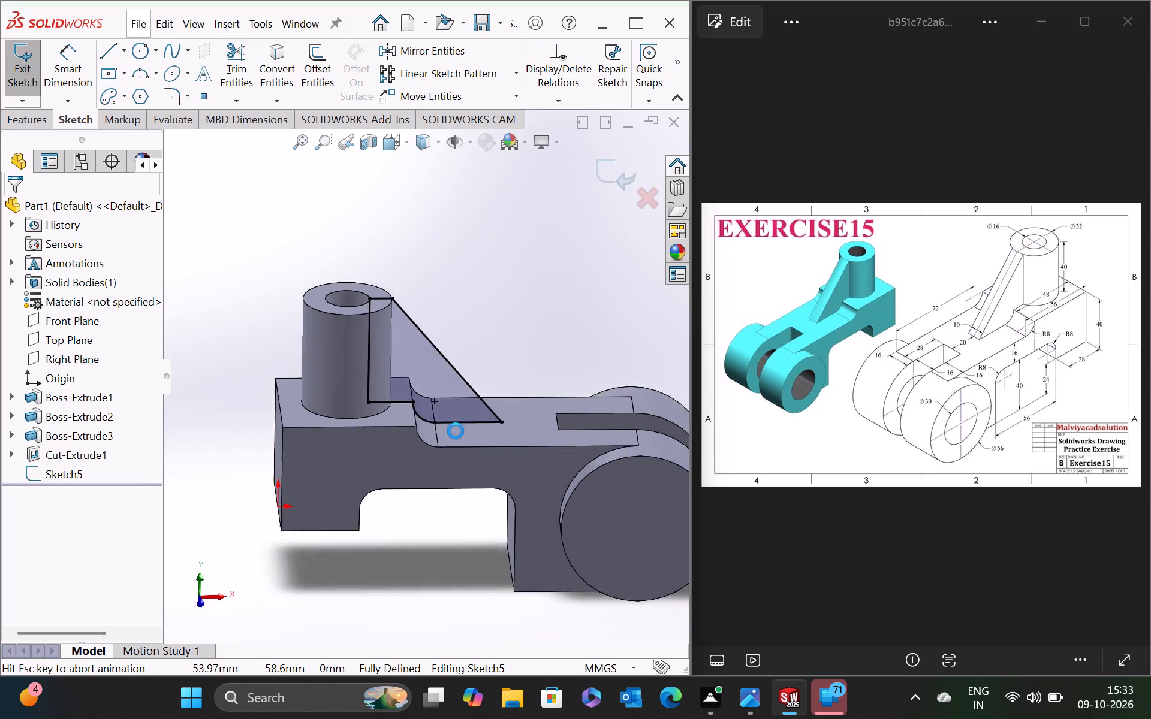
{"action": "key", "text": "ctrl+z"}
{"action": "key", "text": "ctrl+z"}
{"action": "key", "text": "ctrl+z"}
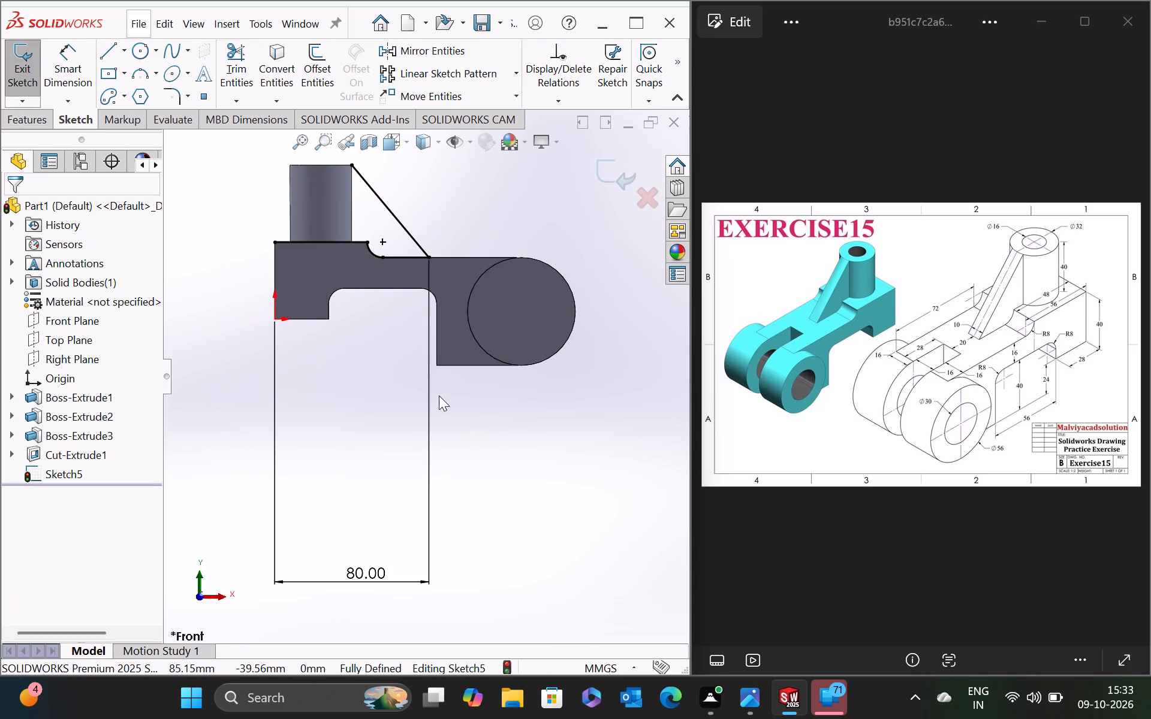
{"action": "key", "text": "ctrl+z"}
{"action": "key", "text": "ctrl+z"}
{"action": "key", "text": "ctrl+z"}
{"action": "key", "text": "ctrl+z"}
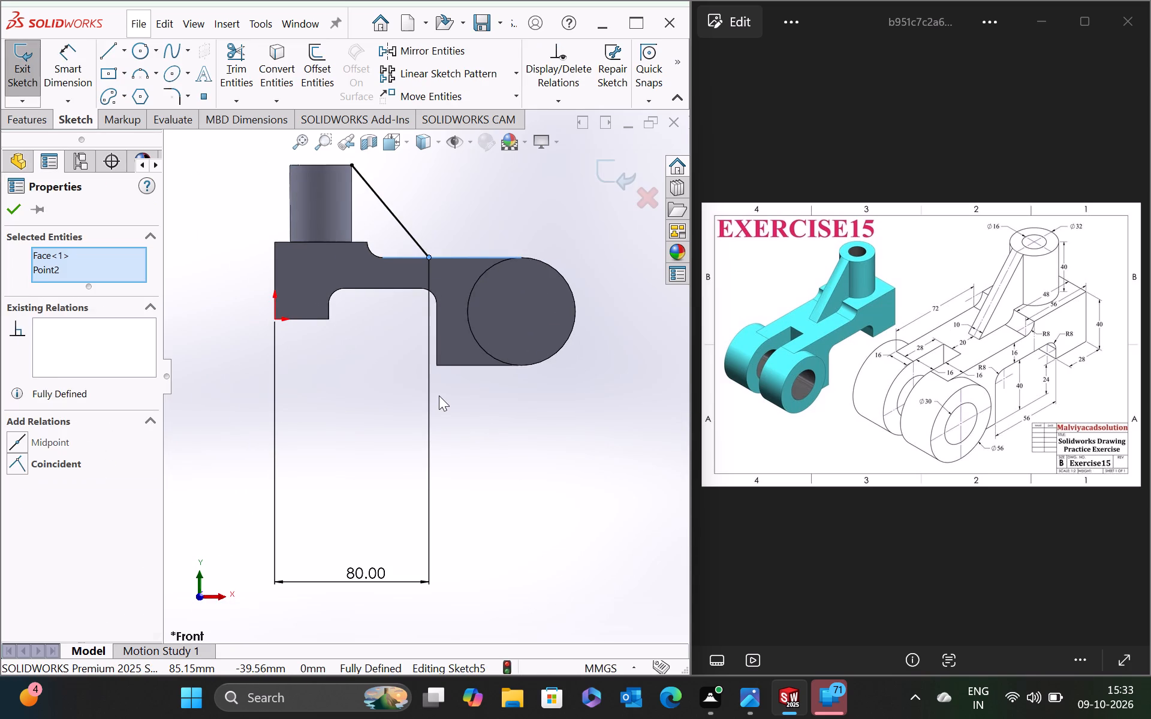
{"action": "key", "text": "ctrl+z"}
{"action": "key", "text": "ctrl+z"}
{"action": "key", "text": "ctrl+z"}
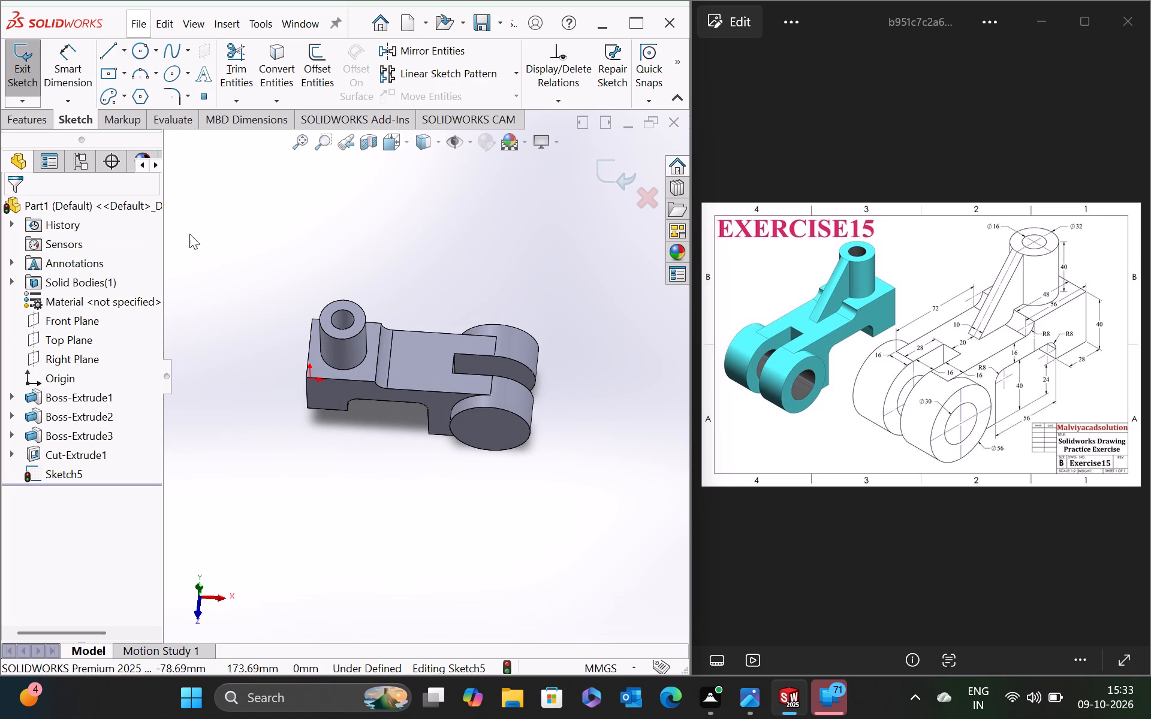
{"action": "left_click", "coordinate": [24, 58]}
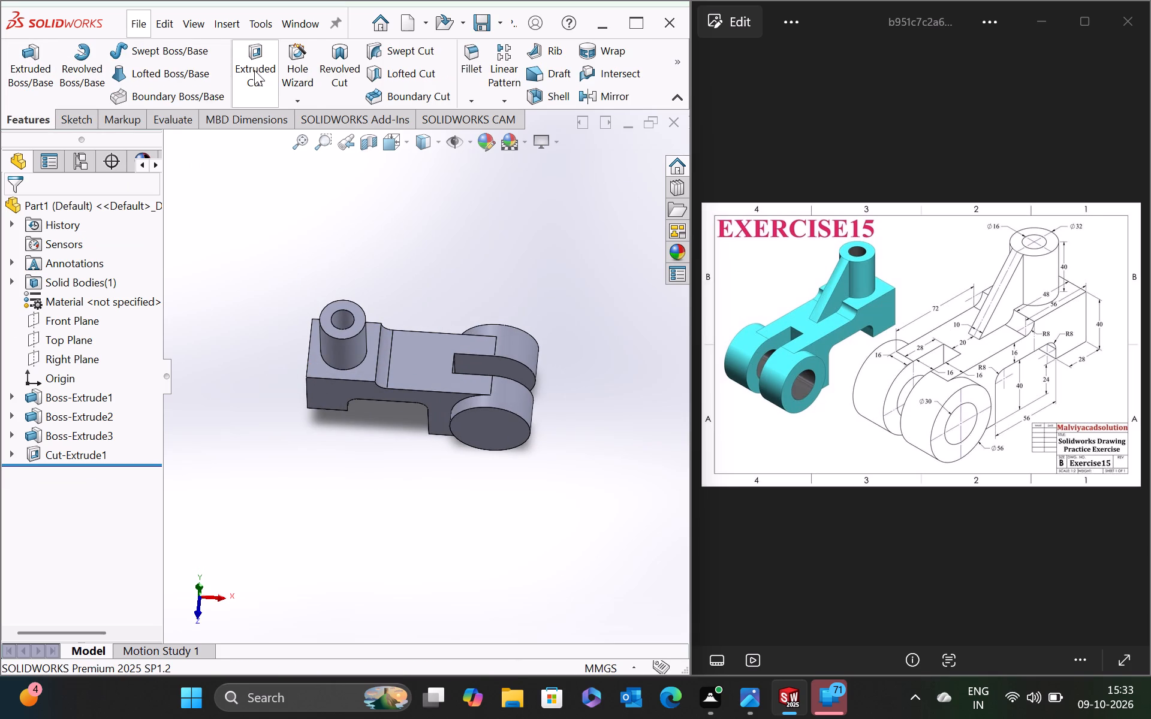
Start a Rib on the Front Plane and sketch a sloping line about 65 mm long from the boss's top corner to the arm's top edge.
{"action": "left_click", "coordinate": [554, 42]}
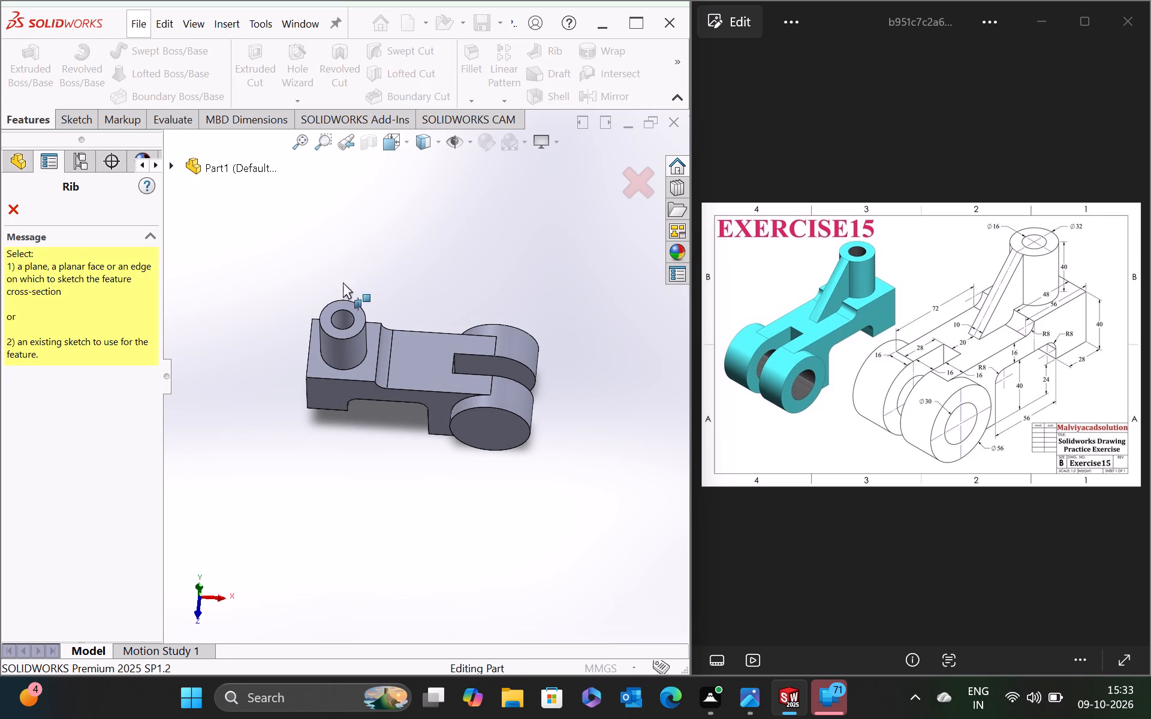
{"action": "left_click", "coordinate": [174, 167]}
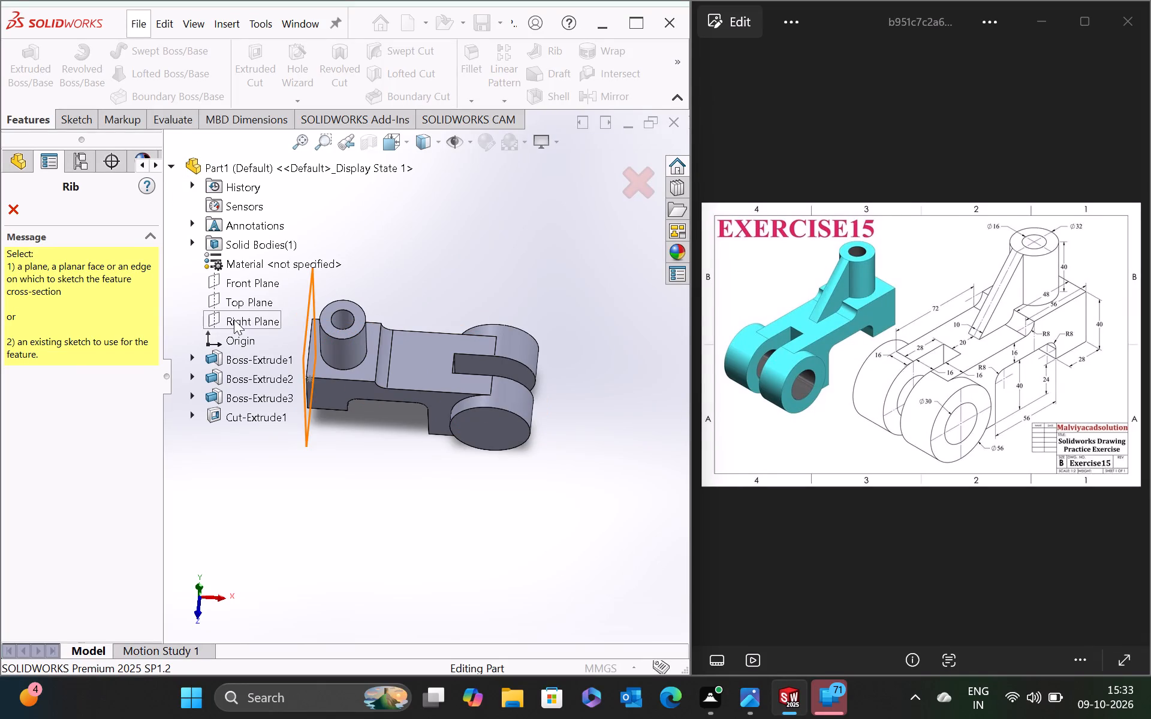
{"action": "left_click", "coordinate": [239, 285]}
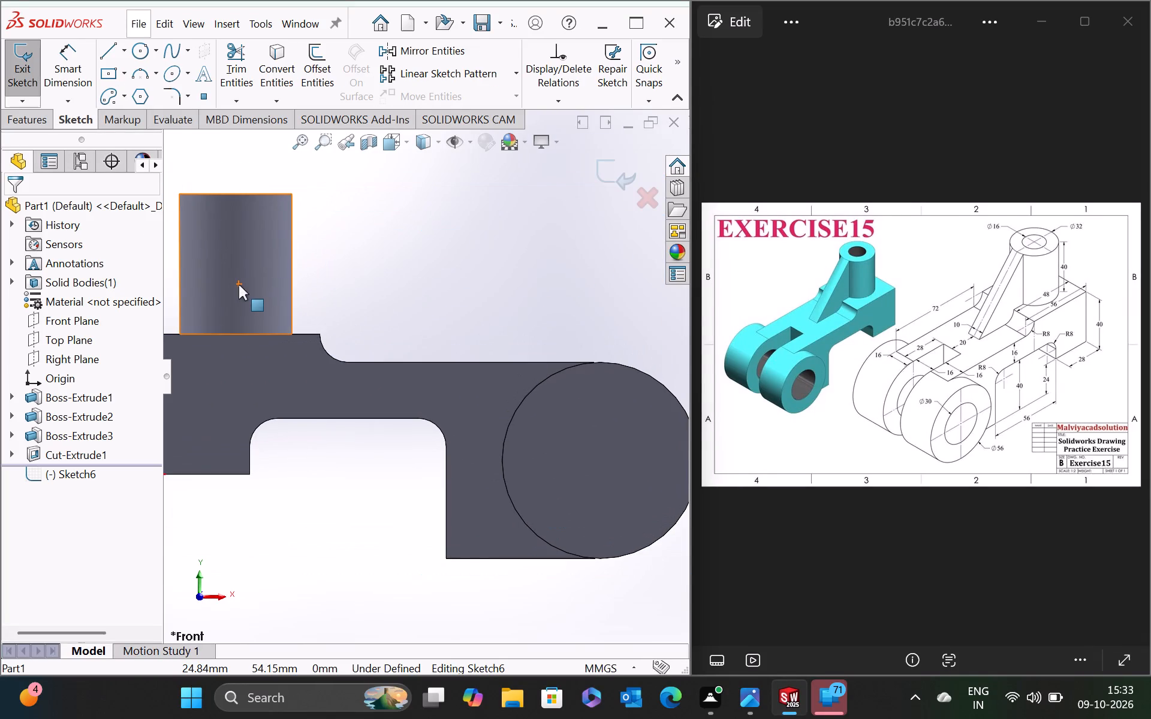
{"action": "left_click", "coordinate": [110, 50]}
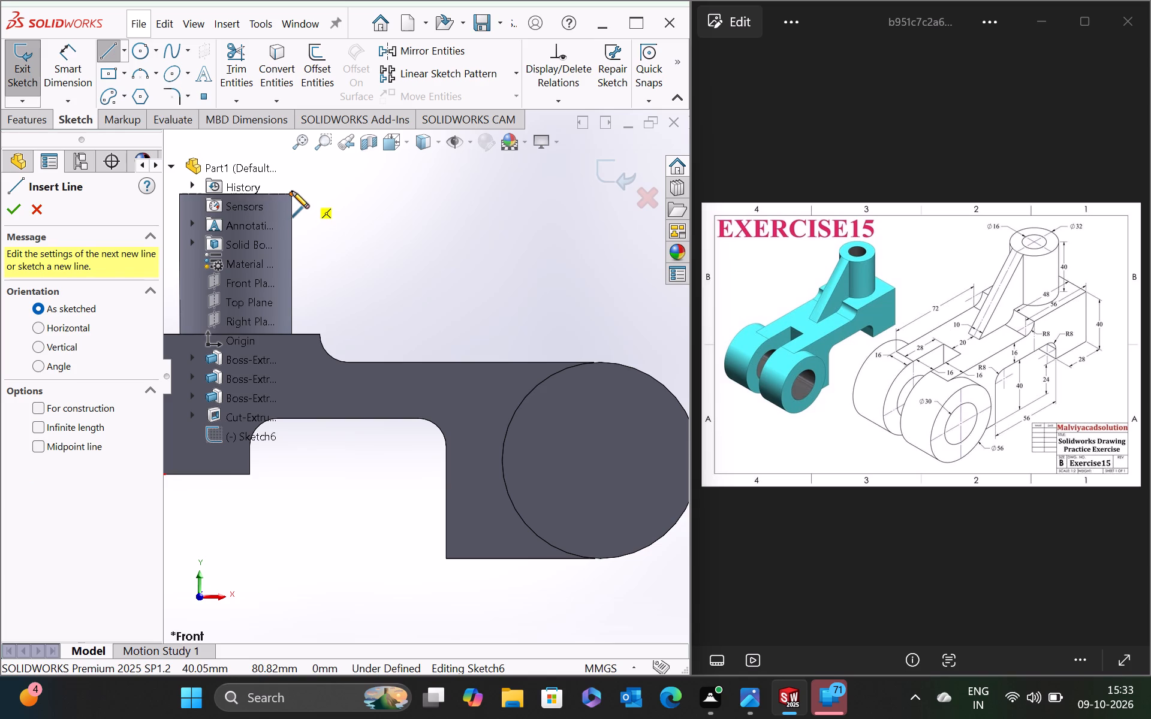
{"action": "scroll", "coordinate": [291, 209], "scroll_direction": "up", "scroll_amount": 2}
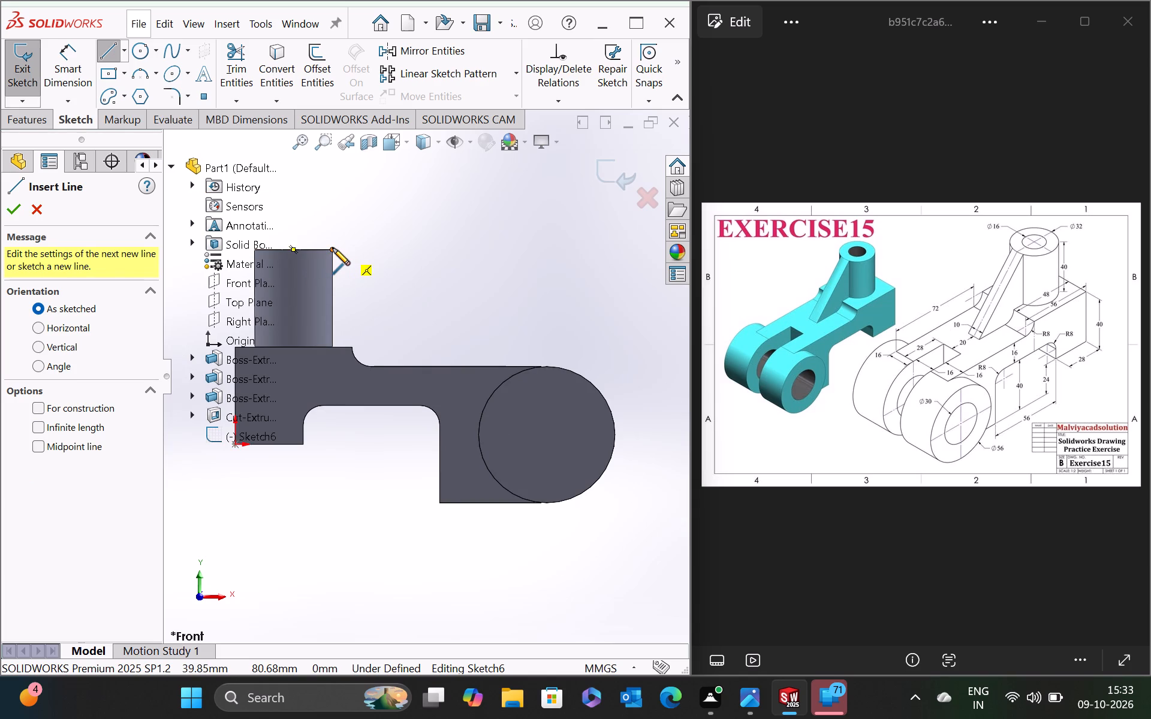
{"action": "left_click", "coordinate": [333, 248]}
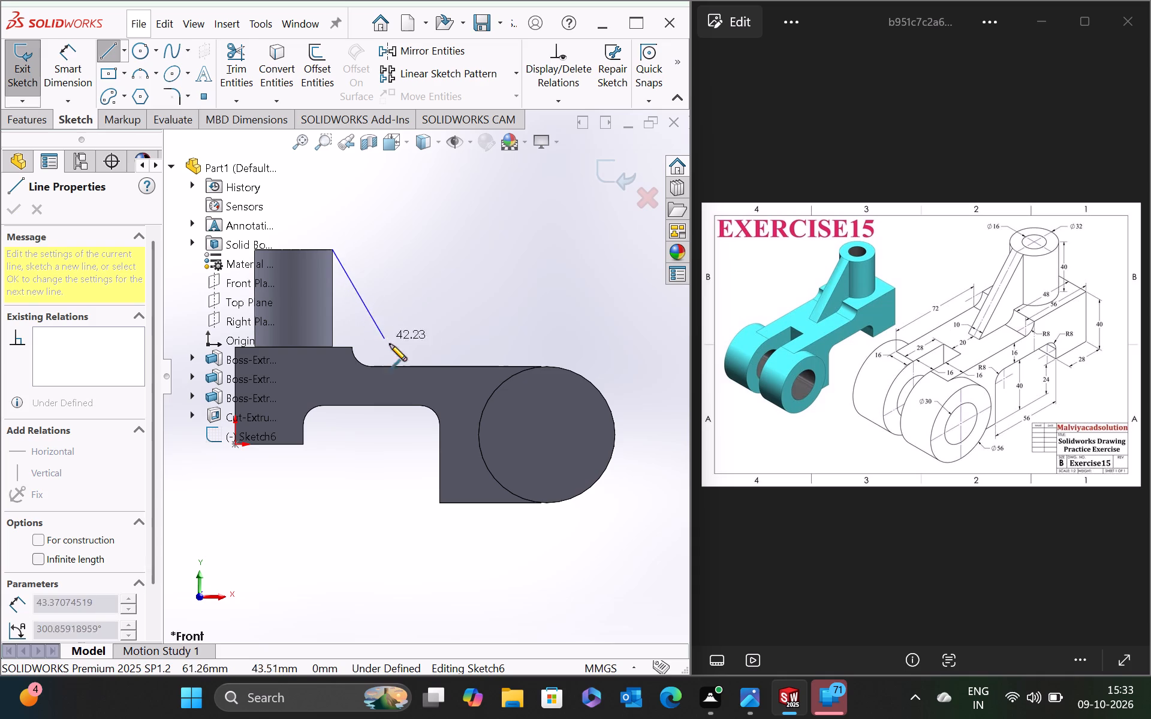
{"action": "left_click", "coordinate": [441, 367]}
{"action": "scroll", "coordinate": [397, 442], "scroll_direction": "up", "scroll_amount": 3}
{"action": "key", "text": "Escape"}
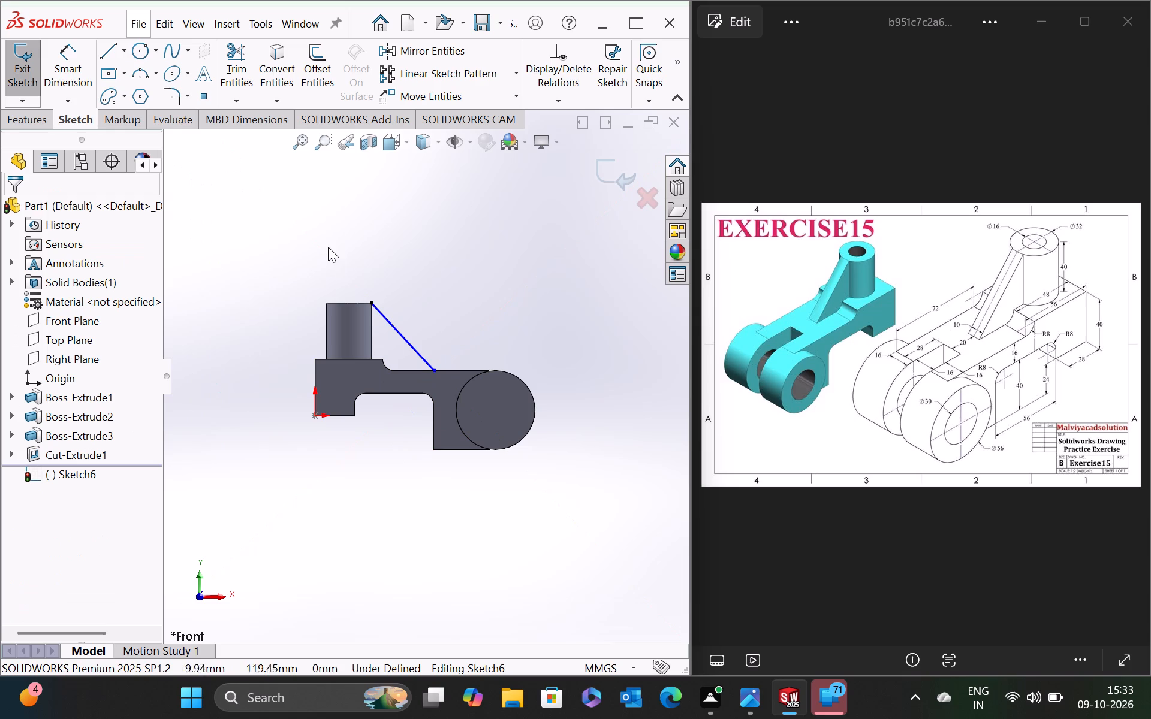
Dimension the sloping line's lower endpoint 80 mm horizontally from the origin and finish the rib sketch.
{"action": "left_click", "coordinate": [67, 78]}
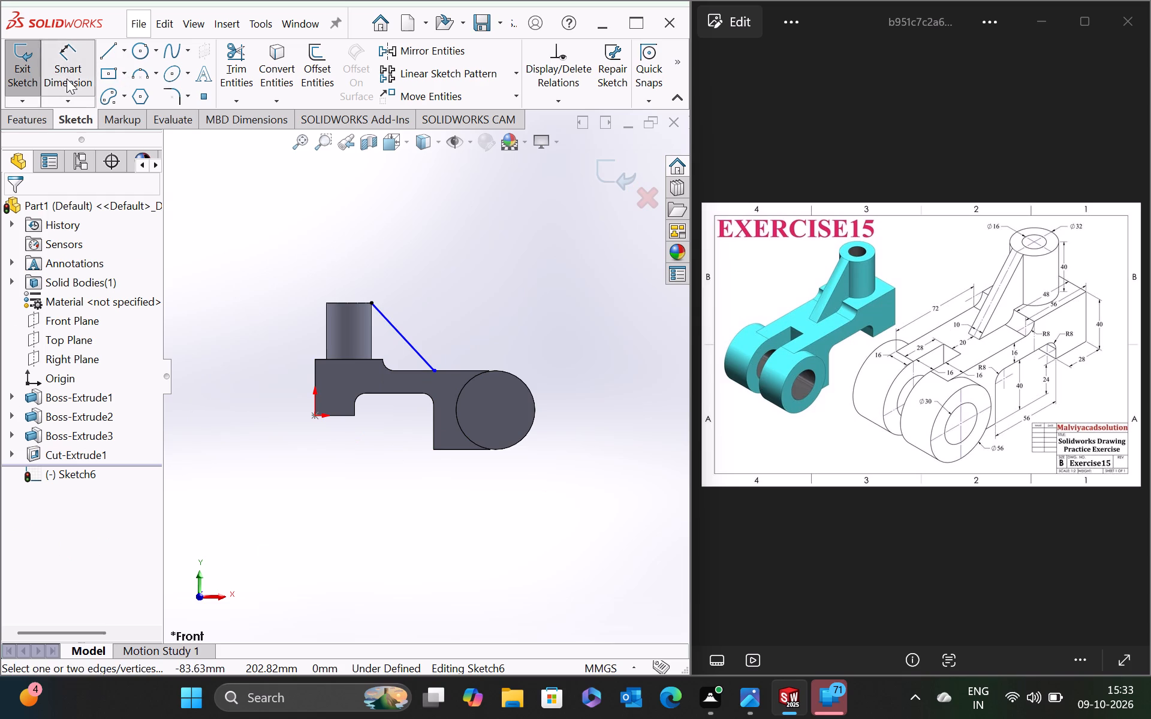
{"action": "left_click", "coordinate": [316, 417]}
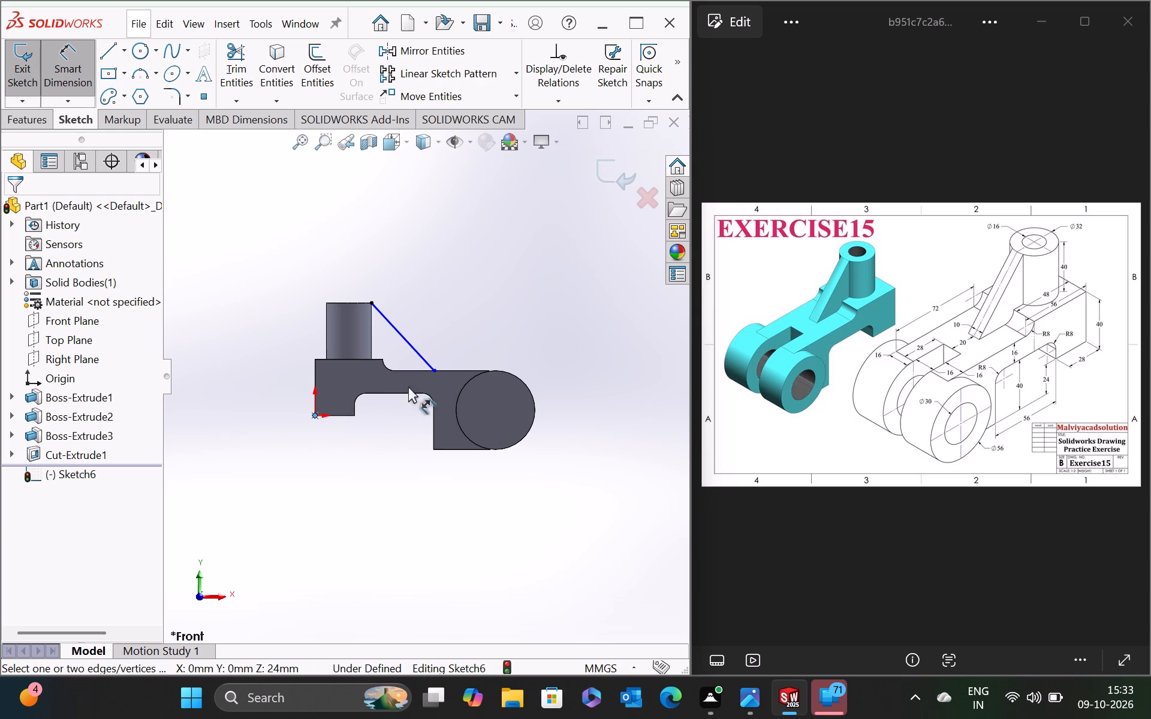
{"action": "left_click", "coordinate": [433, 371]}
{"action": "left_click", "coordinate": [356, 519]}
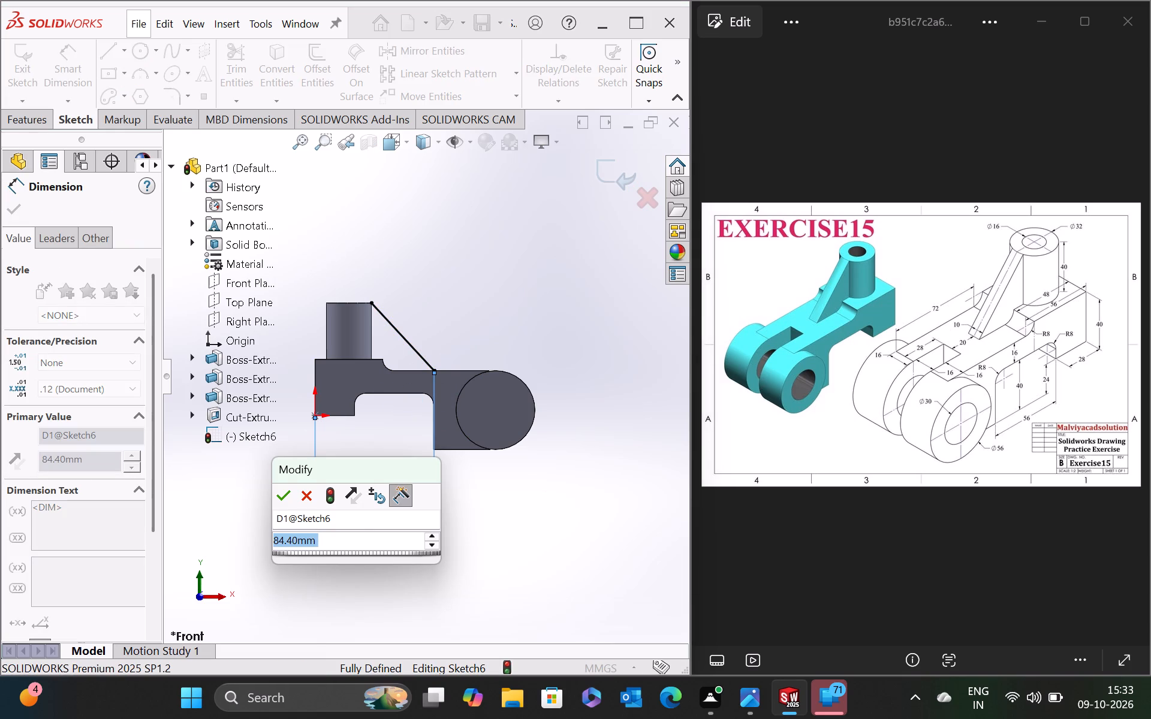
{"action": "type", "text": "80"}
{"action": "key", "text": "Return"}
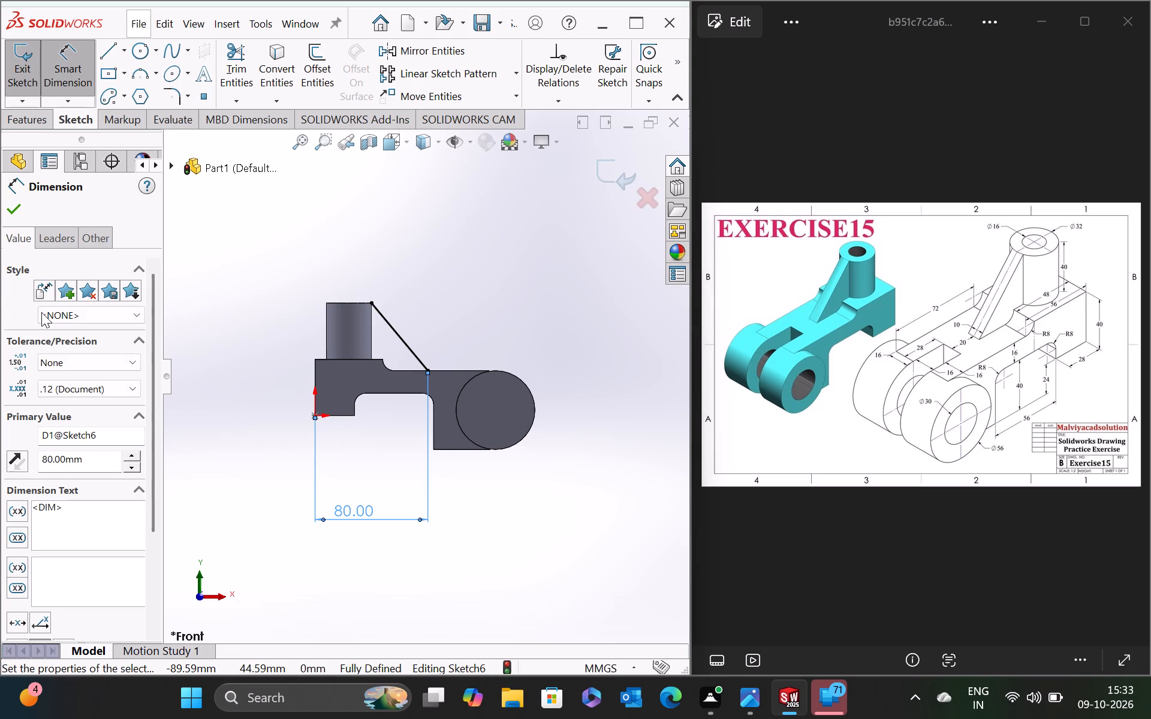
{"action": "left_click", "coordinate": [20, 213]}
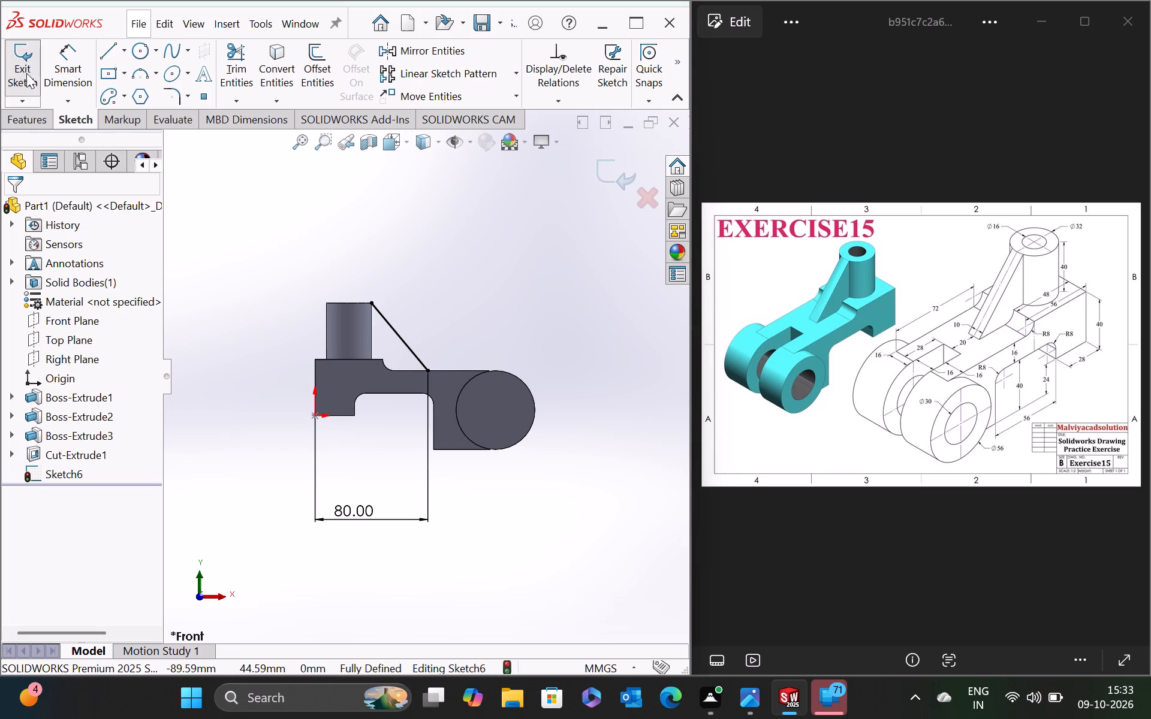
{"action": "left_click", "coordinate": [26, 72]}
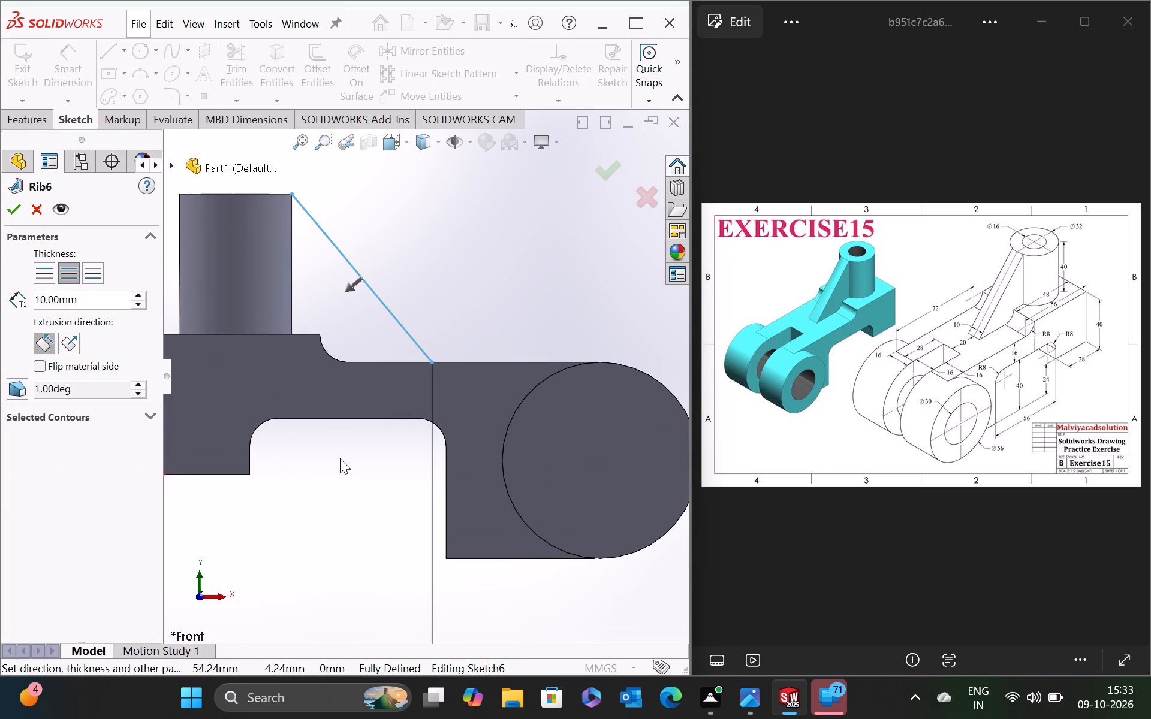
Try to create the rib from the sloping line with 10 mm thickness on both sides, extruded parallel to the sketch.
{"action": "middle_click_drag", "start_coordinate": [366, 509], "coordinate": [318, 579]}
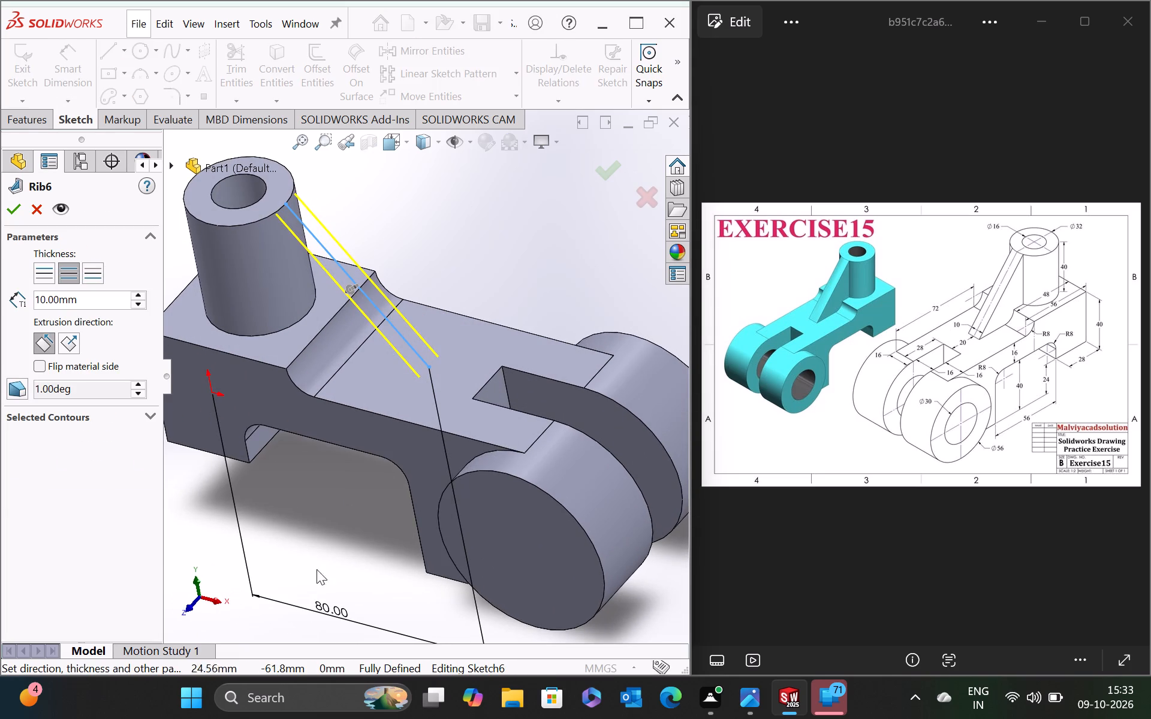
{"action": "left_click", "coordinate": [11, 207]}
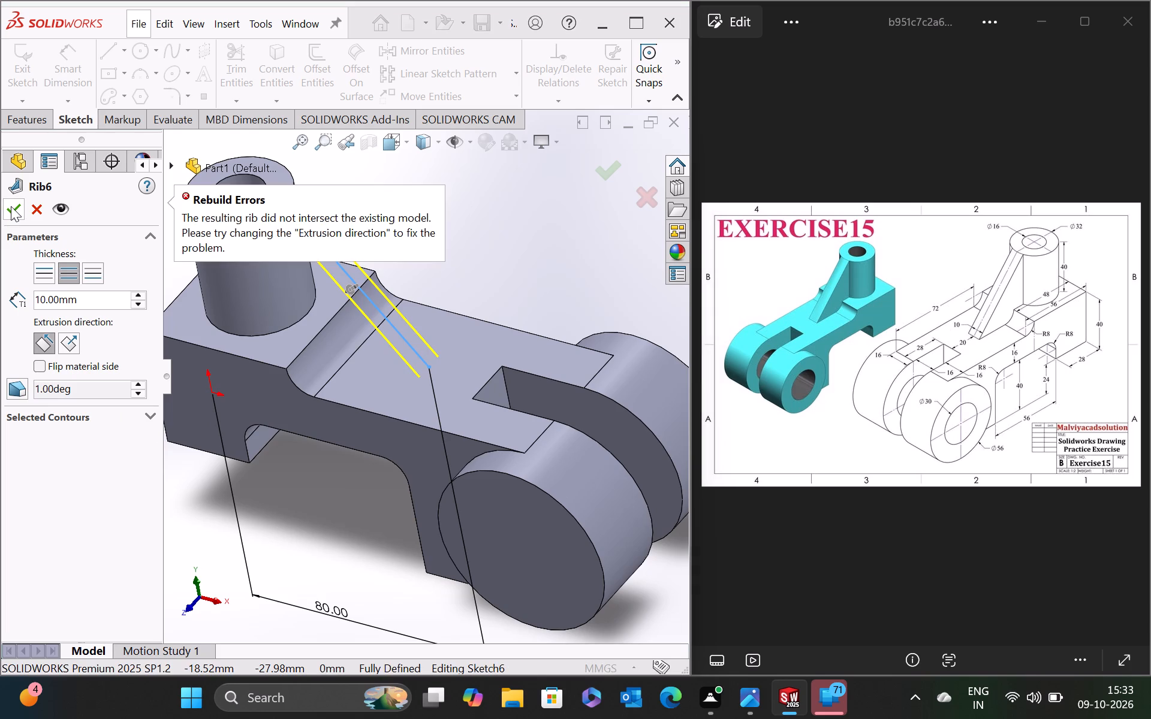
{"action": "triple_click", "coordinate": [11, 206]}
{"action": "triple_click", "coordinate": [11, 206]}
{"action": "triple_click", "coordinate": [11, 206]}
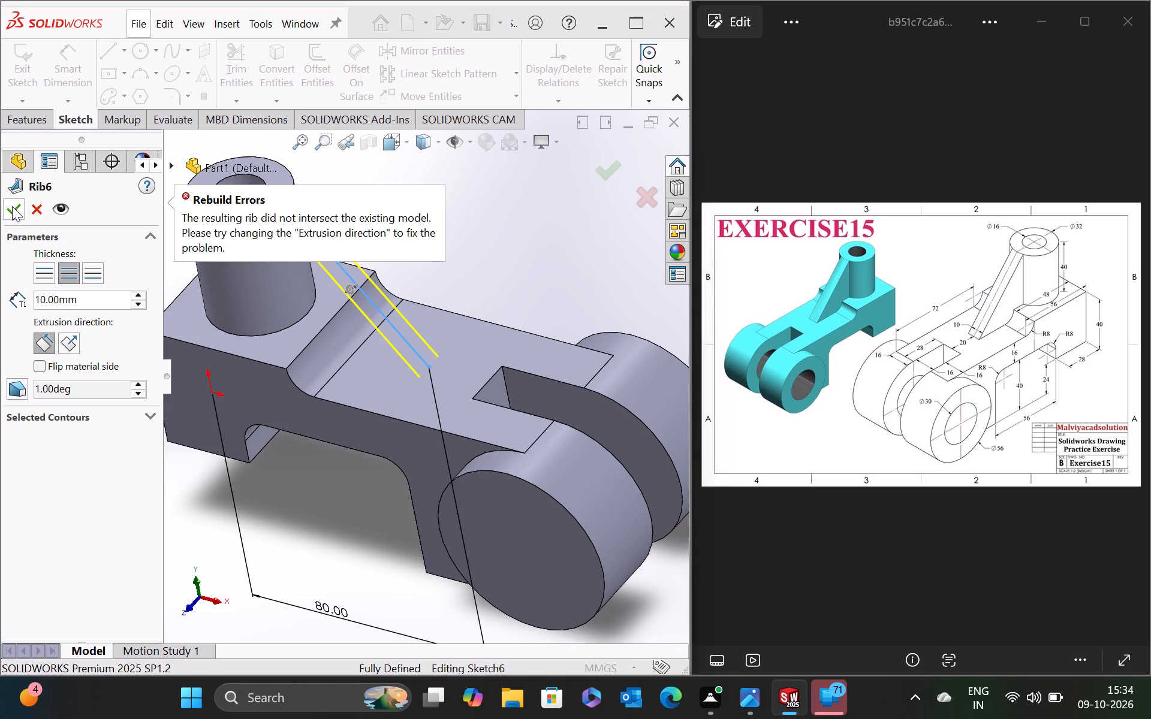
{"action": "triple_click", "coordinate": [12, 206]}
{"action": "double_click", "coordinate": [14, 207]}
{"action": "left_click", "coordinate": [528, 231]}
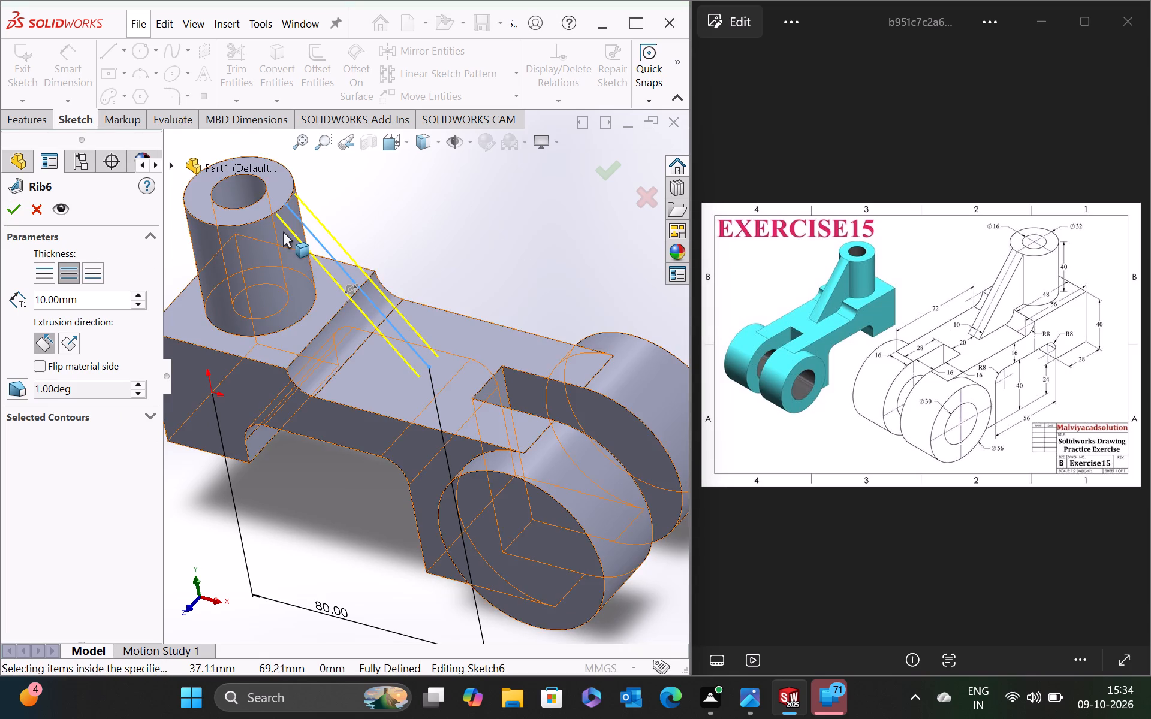
Examine the rib preview between the boss and the arm from above and at an angle.
{"action": "scroll", "coordinate": [283, 231], "scroll_direction": "down", "scroll_amount": 6}
{"action": "scroll", "coordinate": [432, 226], "scroll_direction": "up", "scroll_amount": 3}
{"action": "middle_click_drag", "start_coordinate": [462, 261], "coordinate": [470, 358]}
{"action": "scroll", "coordinate": [447, 500], "scroll_direction": "up", "scroll_amount": 2}
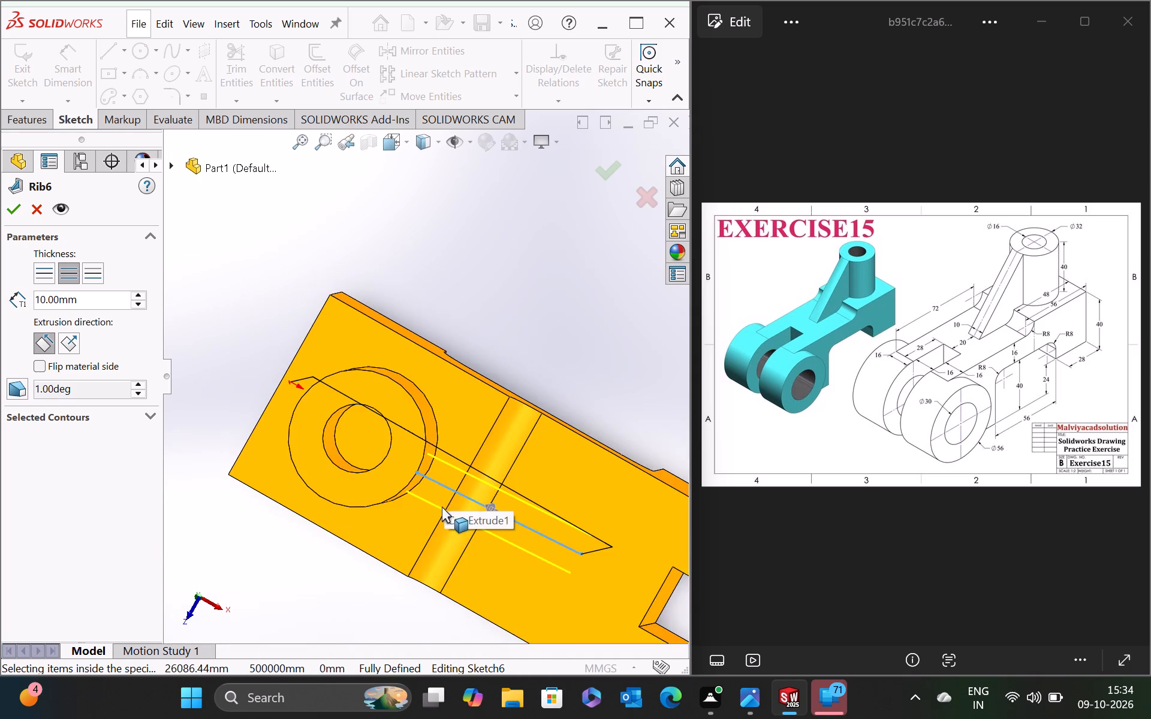
{"action": "scroll", "coordinate": [439, 504], "scroll_direction": "down", "scroll_amount": 3}
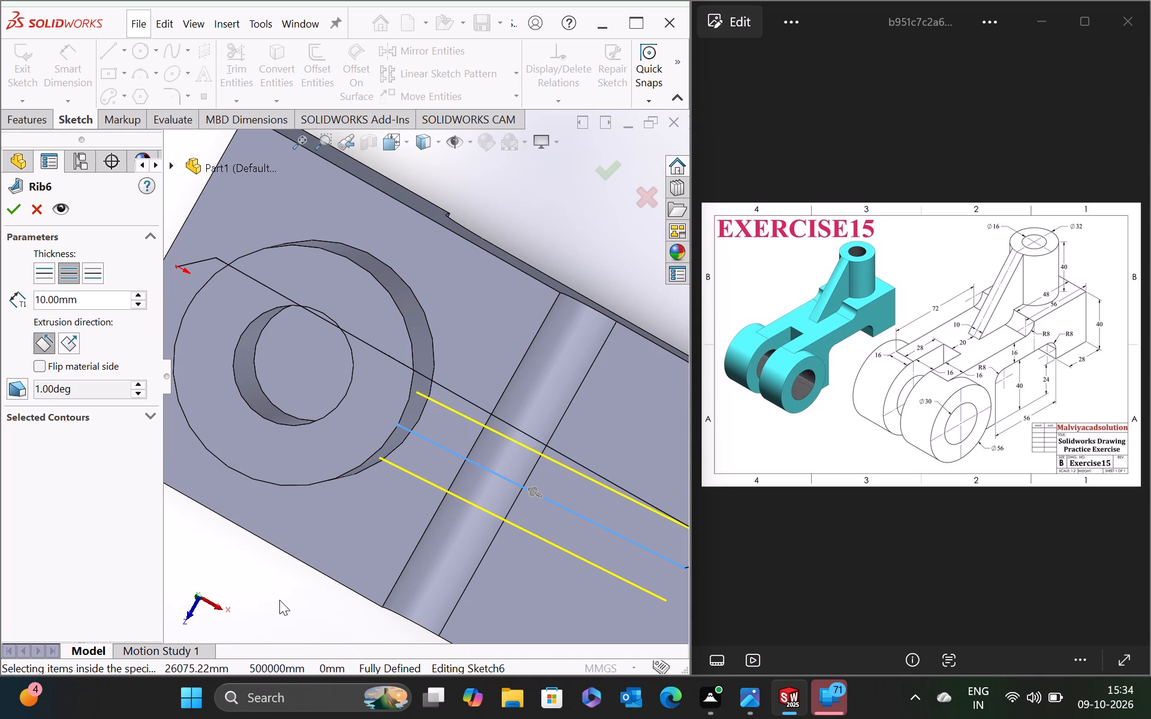
{"action": "left_click_drag", "start_coordinate": [279, 600], "coordinate": [281, 540]}
{"action": "middle_click_drag", "start_coordinate": [269, 582], "coordinate": [266, 528]}
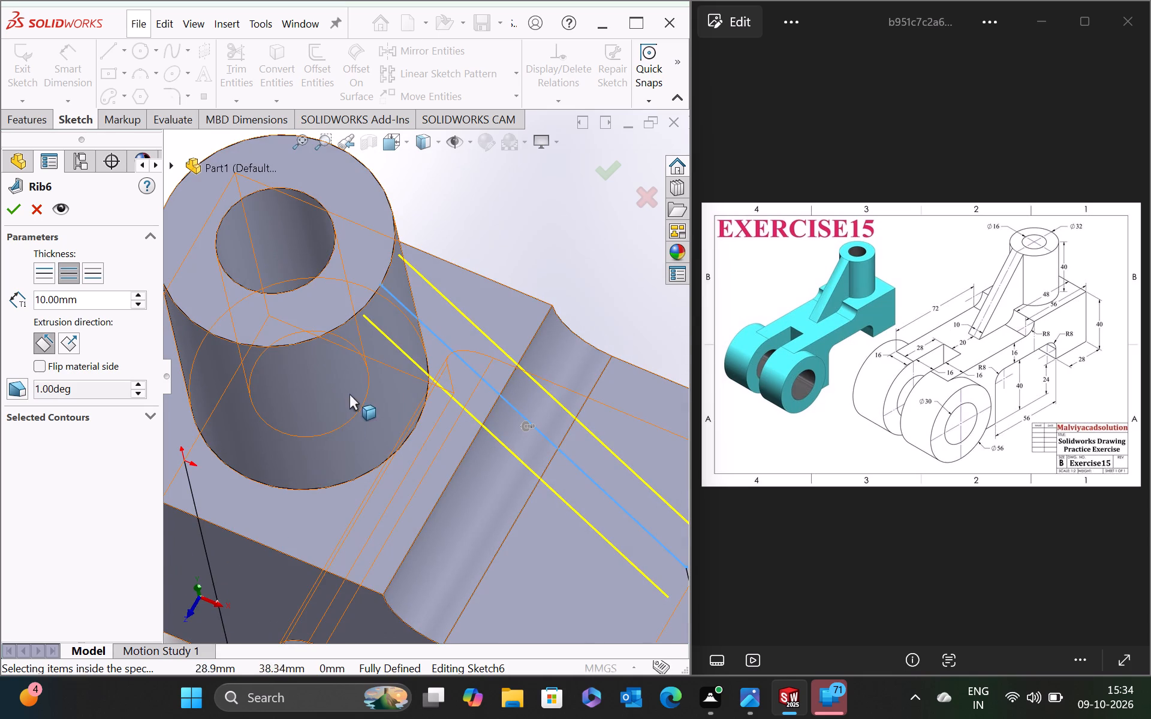
{"action": "scroll", "coordinate": [354, 385], "scroll_direction": "up", "scroll_amount": 3}
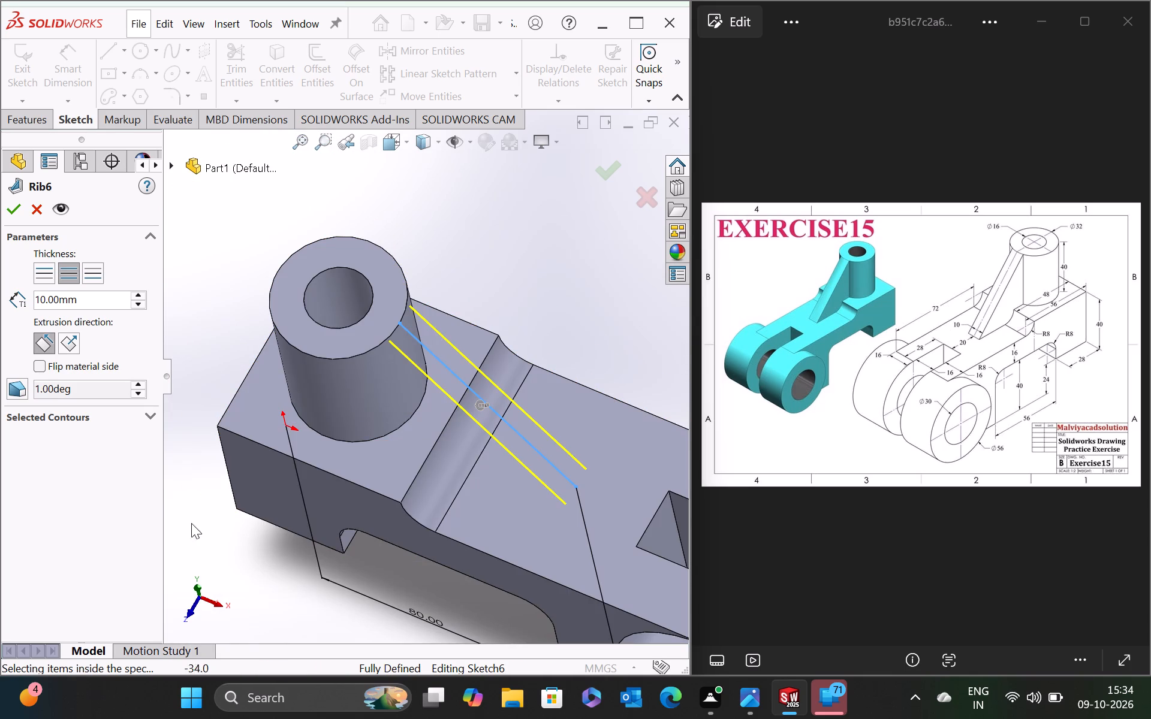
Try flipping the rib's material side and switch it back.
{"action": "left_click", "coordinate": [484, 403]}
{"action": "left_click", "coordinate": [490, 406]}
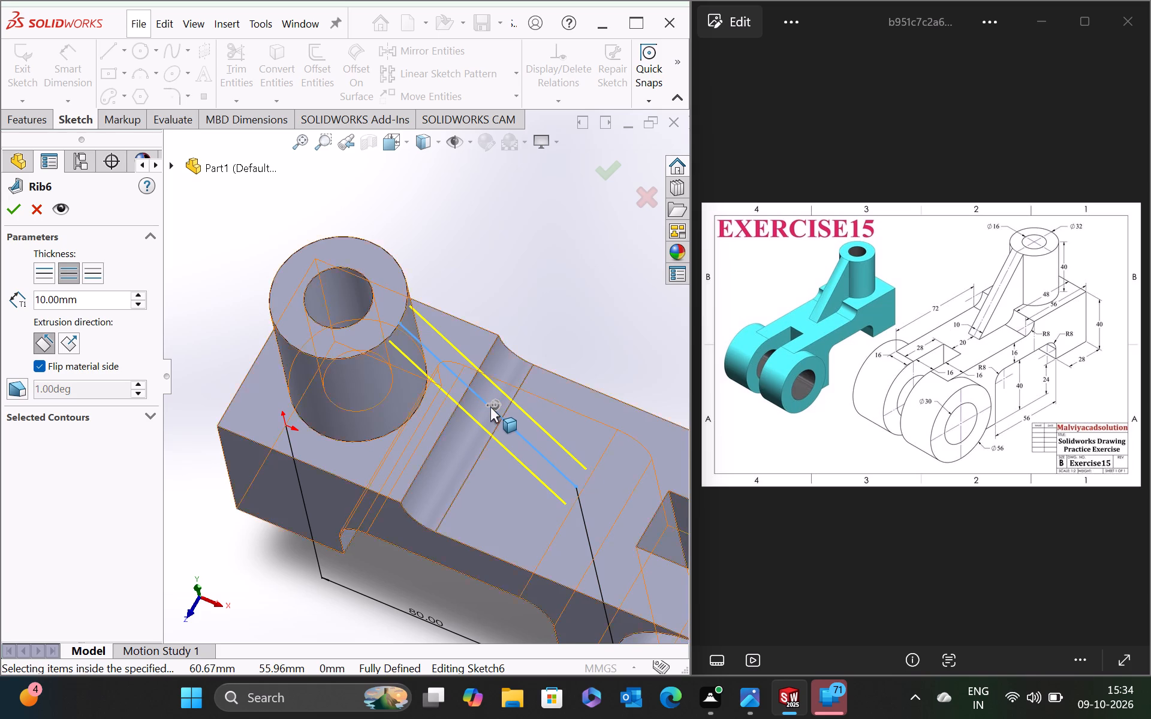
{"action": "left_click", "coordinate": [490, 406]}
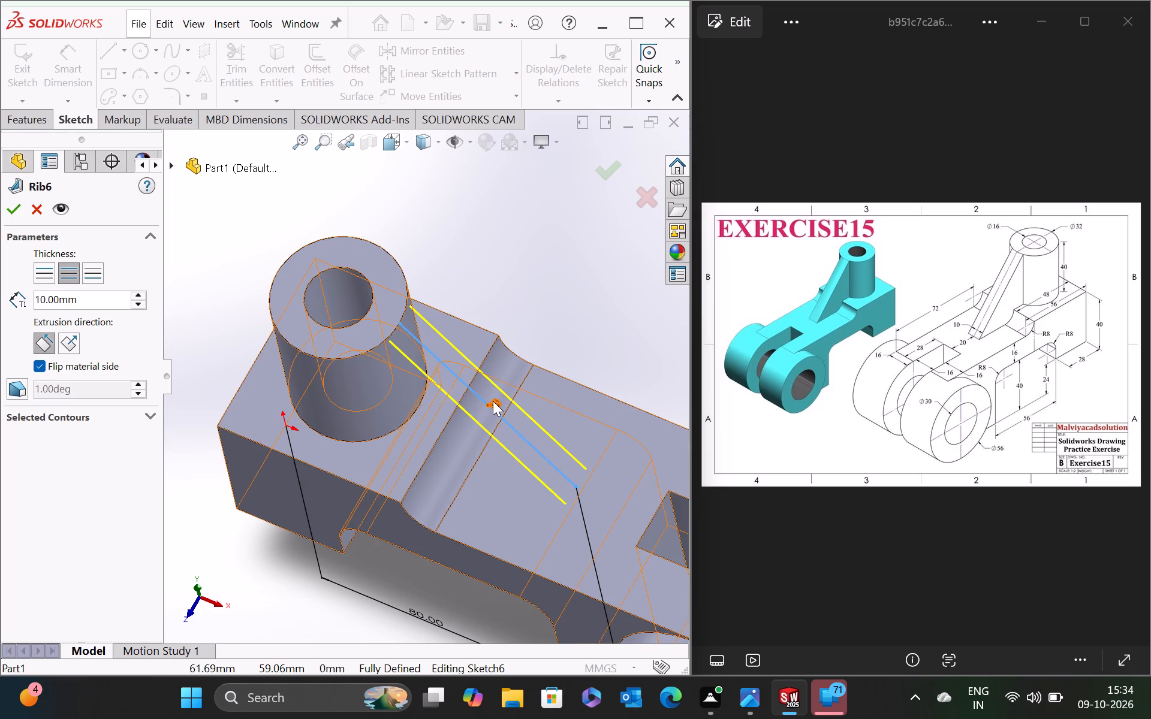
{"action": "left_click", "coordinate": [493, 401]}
Examine the rib preview's extrusion direction and how its edges meet the boss and the arm from several angles.
{"action": "scroll", "coordinate": [446, 448], "scroll_direction": "up", "scroll_amount": 3}
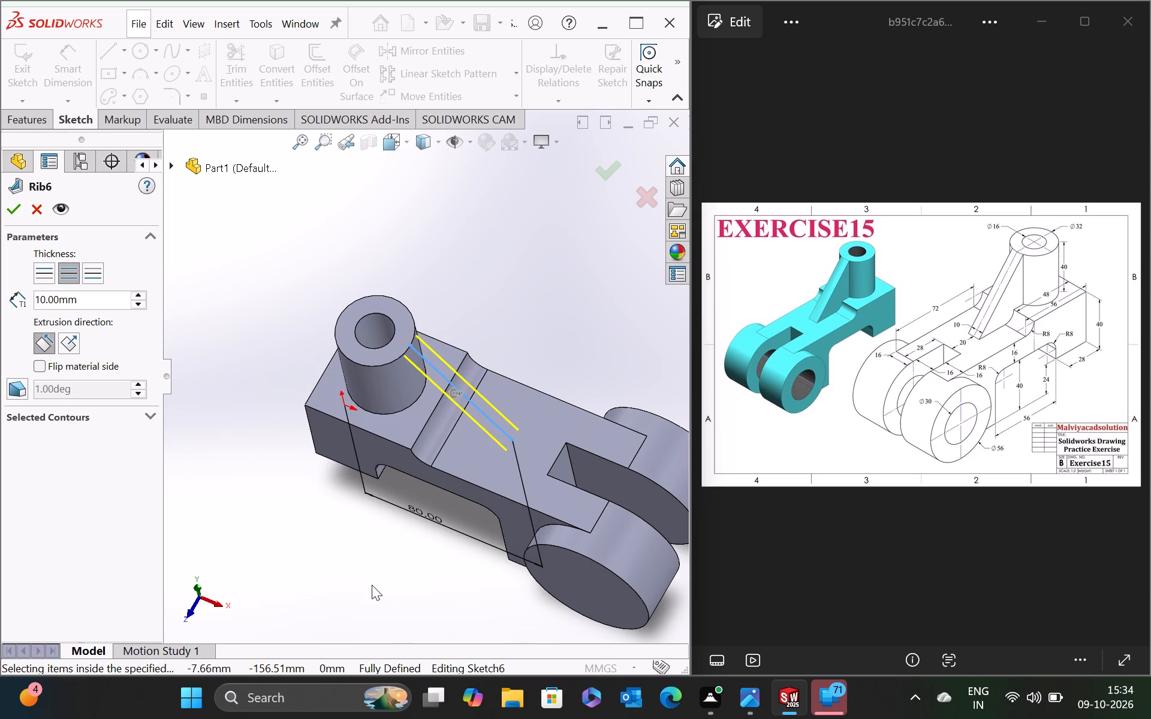
{"action": "middle_click_drag", "start_coordinate": [371, 584], "coordinate": [412, 494]}
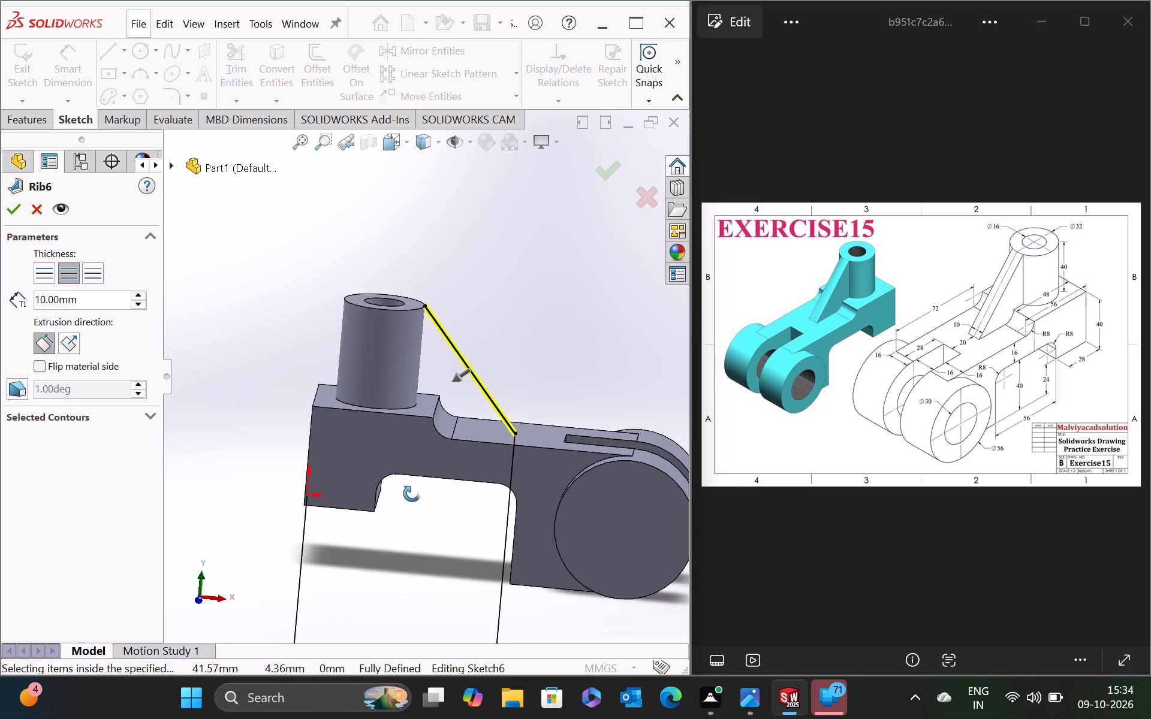
{"action": "middle_click_drag", "start_coordinate": [412, 494], "coordinate": [403, 551]}
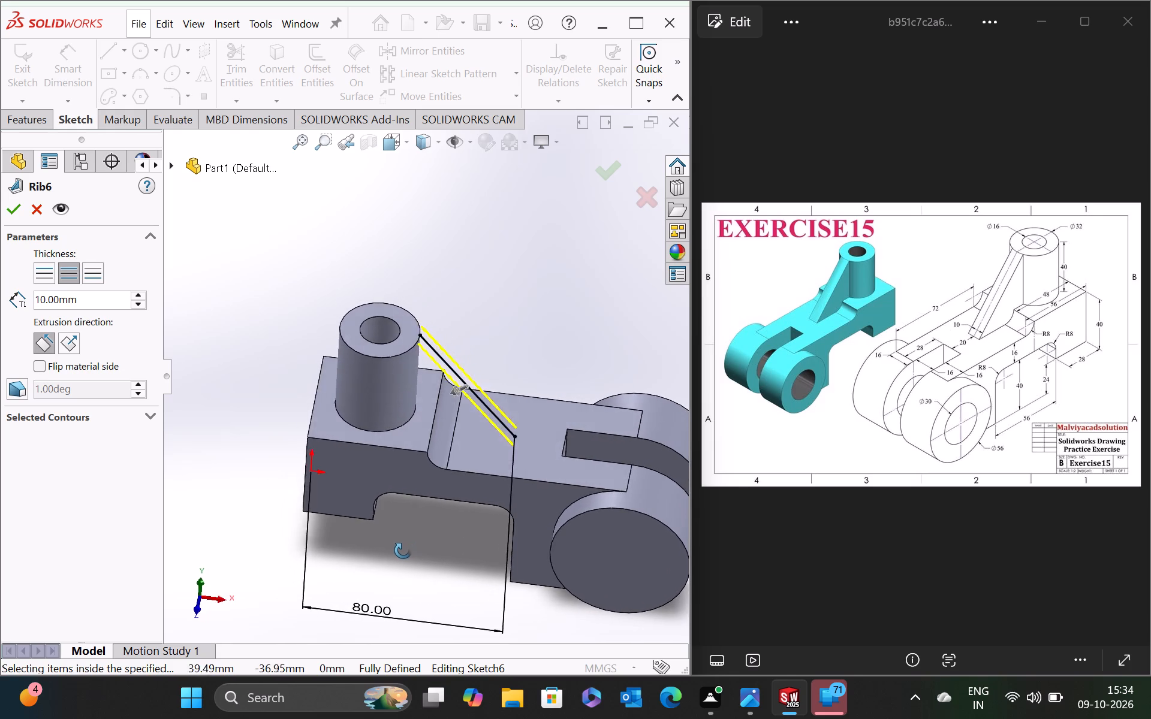
{"action": "middle_click_drag", "start_coordinate": [403, 551], "coordinate": [405, 531]}
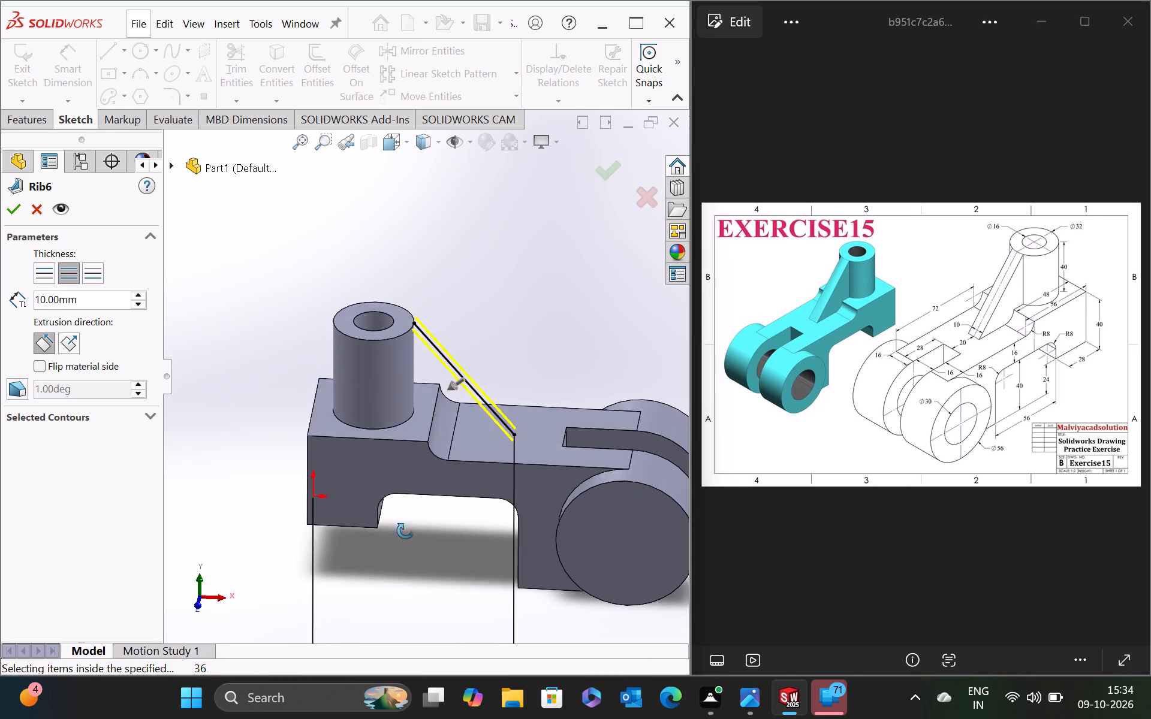
{"action": "middle_click_drag", "start_coordinate": [405, 531], "coordinate": [421, 585]}
{"action": "scroll", "coordinate": [465, 476], "scroll_direction": "down", "scroll_amount": 2}
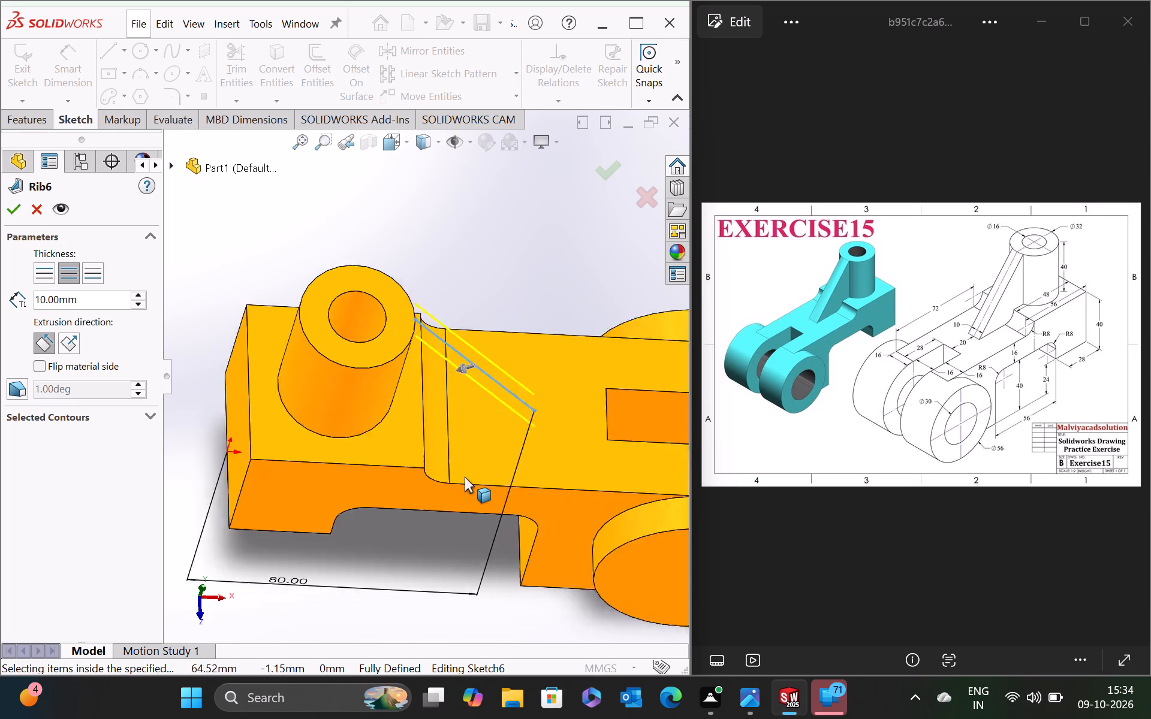
{"action": "scroll", "coordinate": [465, 476], "scroll_direction": "down", "scroll_amount": 2}
{"action": "scroll", "coordinate": [454, 427], "scroll_direction": "up", "scroll_amount": 5}
{"action": "scroll", "coordinate": [464, 321], "scroll_direction": "down", "scroll_amount": 2}
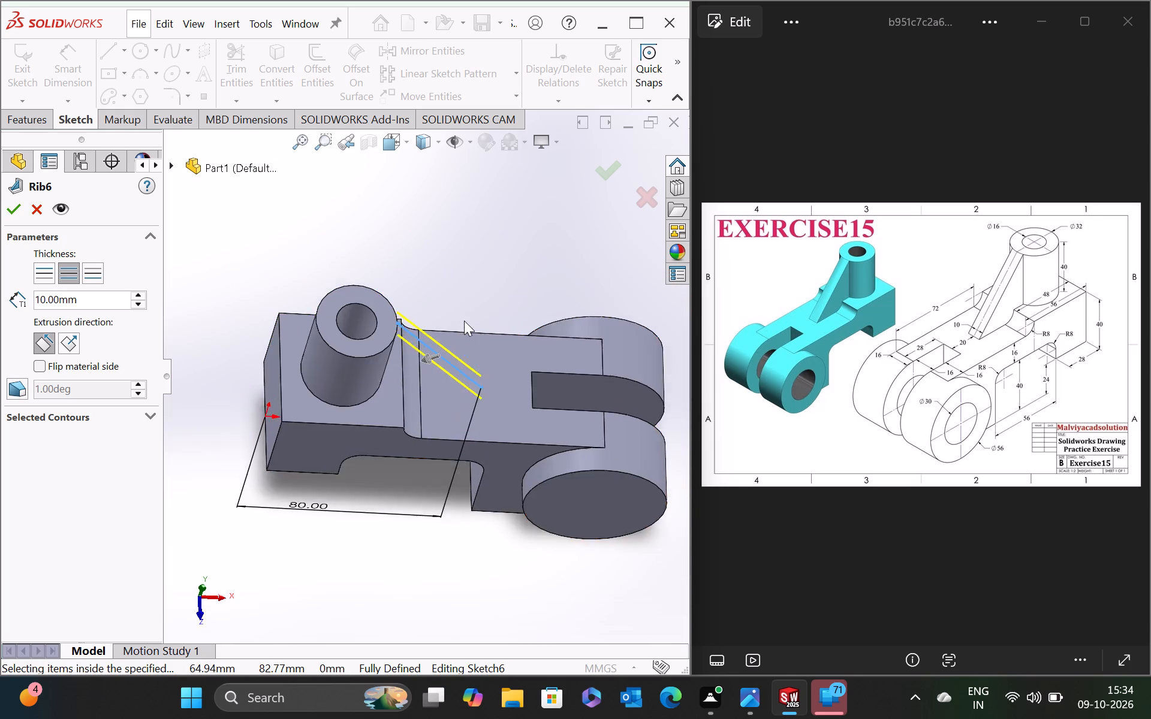
{"action": "scroll", "coordinate": [464, 321], "scroll_direction": "down", "scroll_amount": 4}
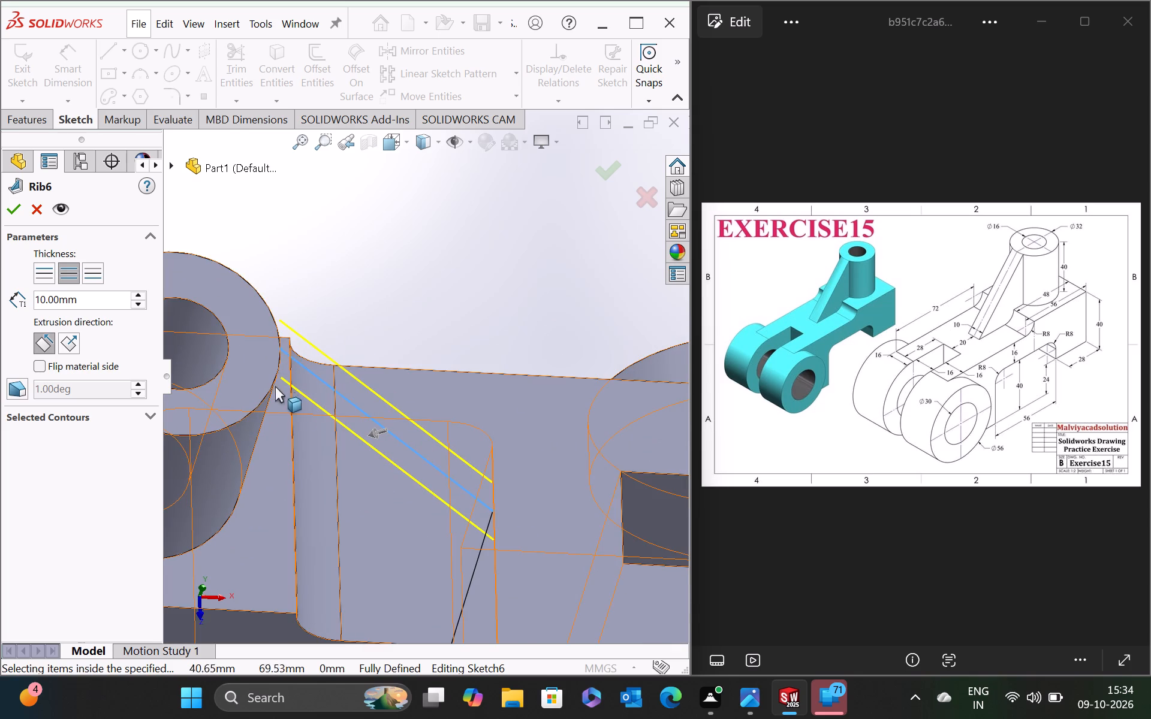
{"action": "scroll", "coordinate": [295, 406], "scroll_direction": "up", "scroll_amount": 3}
{"action": "middle_click_drag", "start_coordinate": [440, 319], "coordinate": [433, 287]}
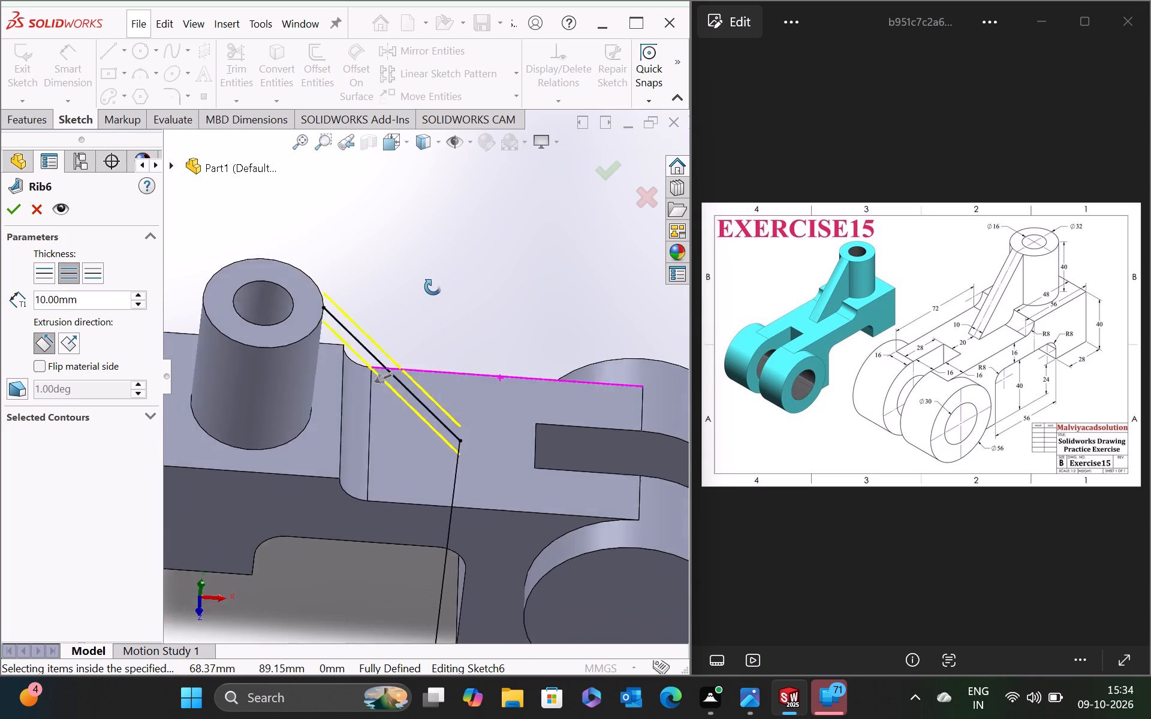
{"action": "middle_click_drag", "start_coordinate": [433, 287], "coordinate": [368, 376]}
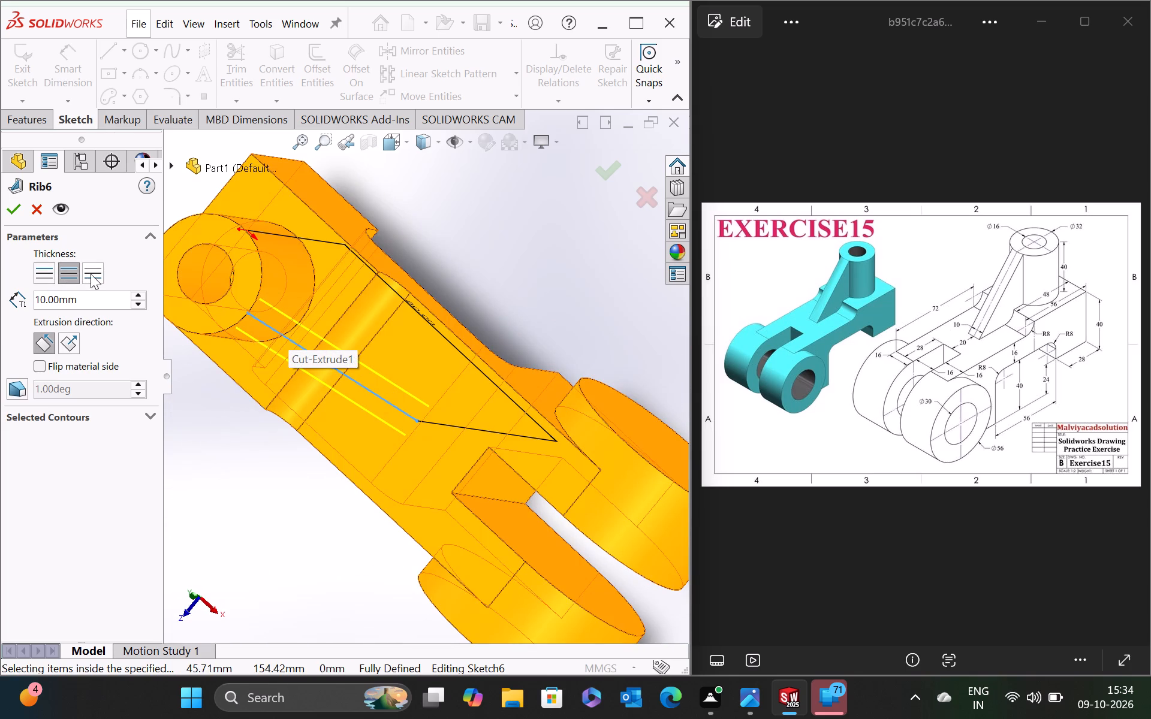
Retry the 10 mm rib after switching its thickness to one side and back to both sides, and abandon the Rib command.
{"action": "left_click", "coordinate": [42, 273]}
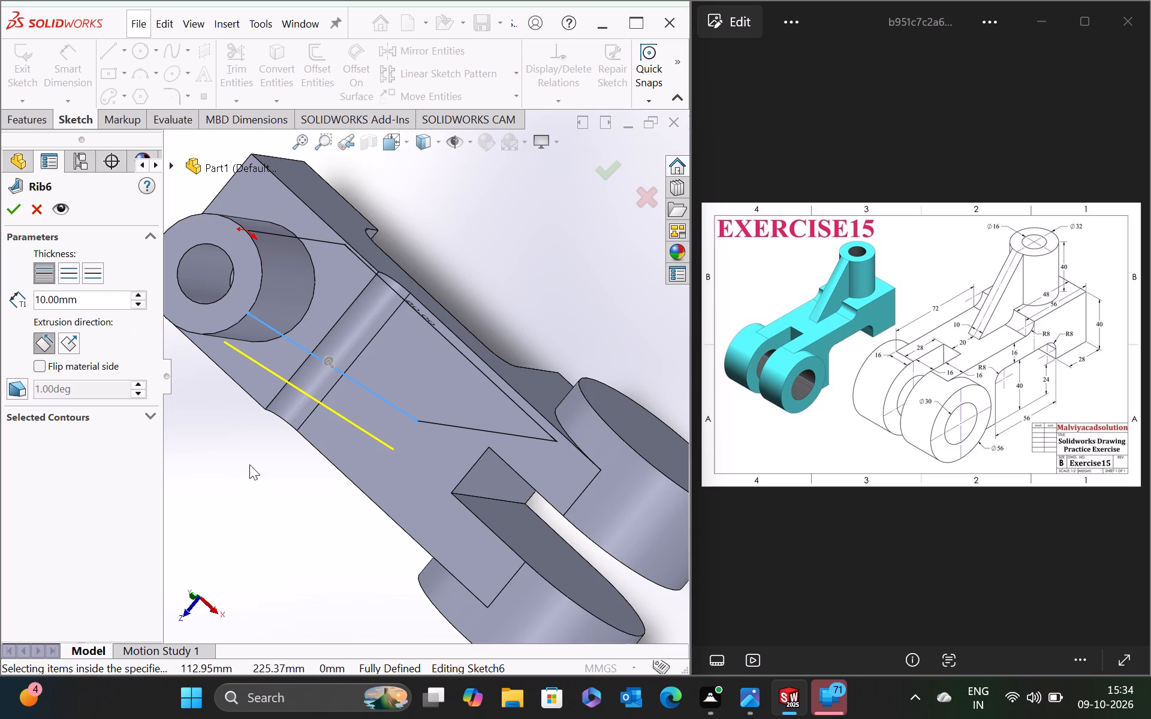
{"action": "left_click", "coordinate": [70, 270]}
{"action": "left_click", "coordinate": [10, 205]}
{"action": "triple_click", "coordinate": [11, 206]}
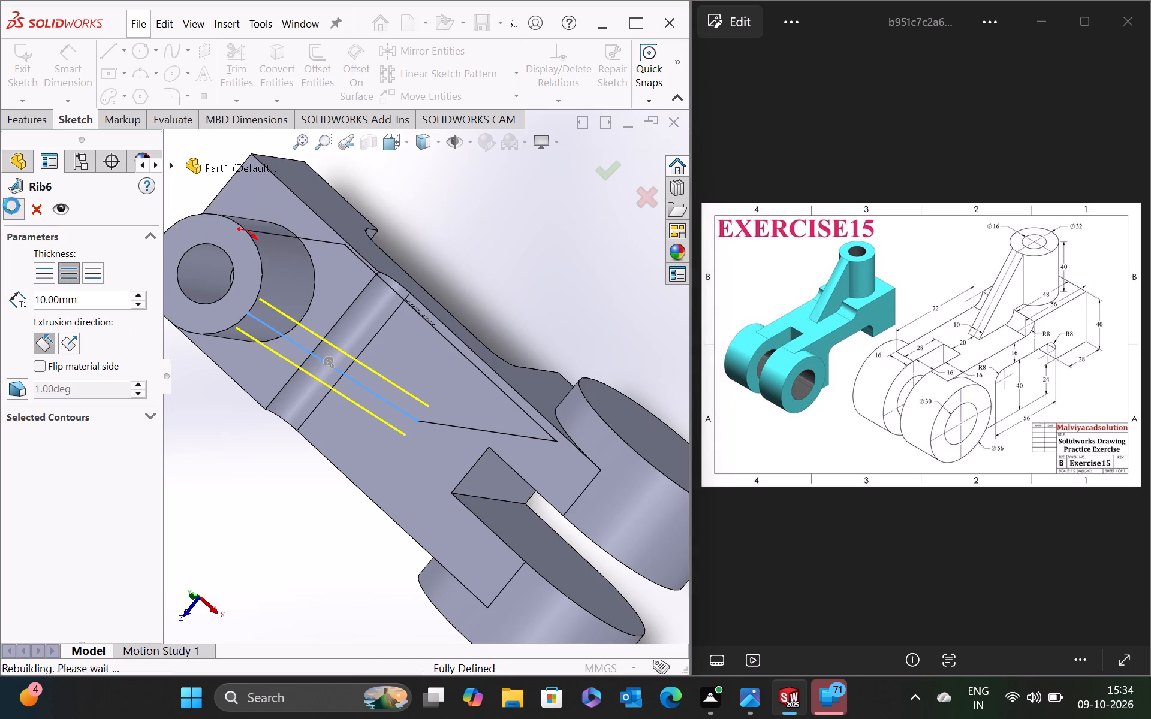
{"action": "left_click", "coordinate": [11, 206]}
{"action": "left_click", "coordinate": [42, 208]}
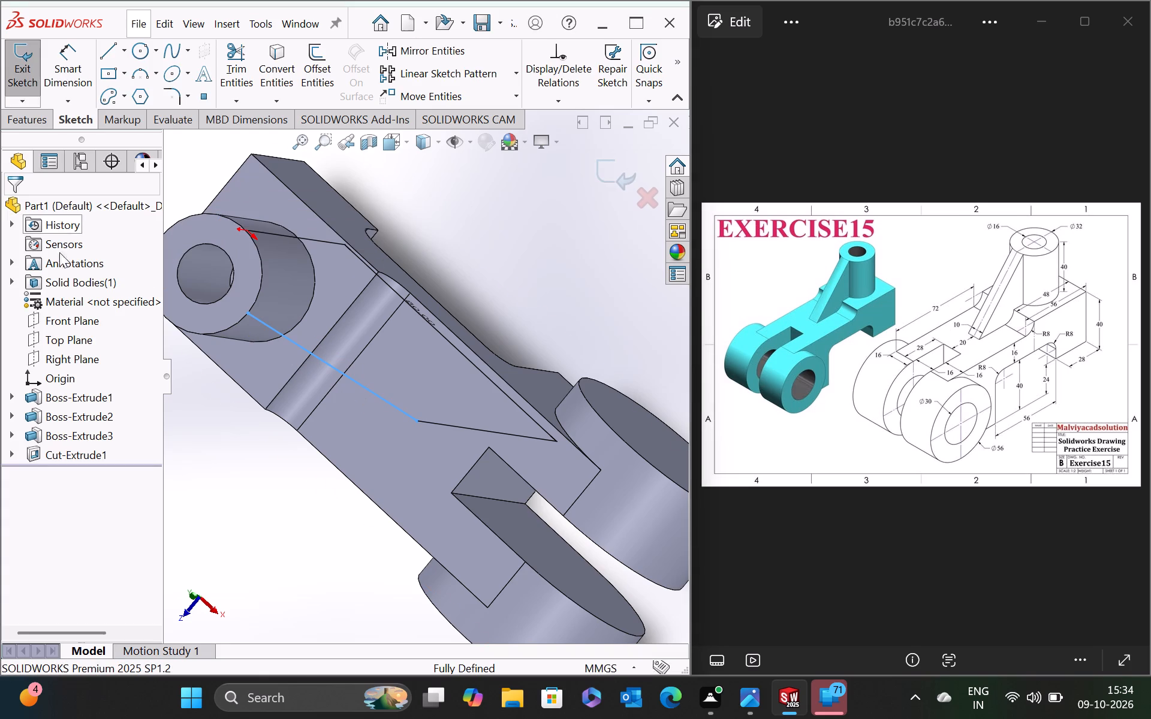
Exit the rib sketch and delete Sketch6 with the sloping line from the part.
{"action": "scroll", "coordinate": [270, 589], "scroll_direction": "up", "scroll_amount": 2}
{"action": "middle_click_drag", "start_coordinate": [297, 602], "coordinate": [341, 515]}
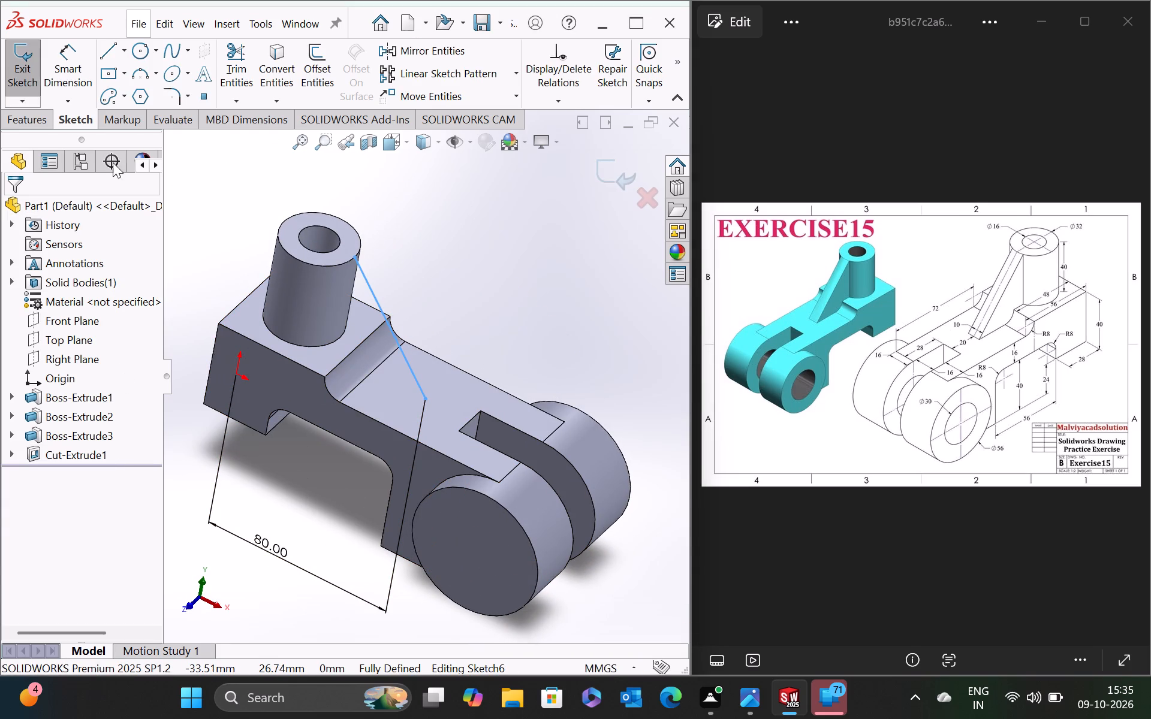
{"action": "left_click", "coordinate": [29, 77]}
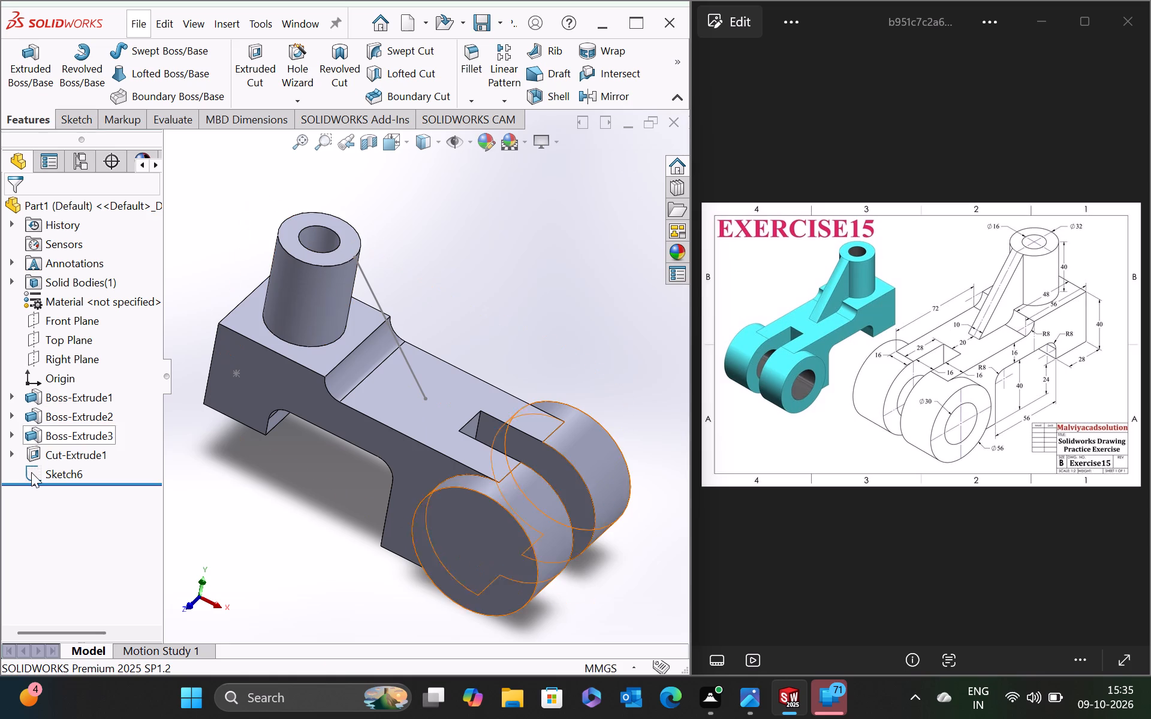
{"action": "right_click", "coordinate": [57, 473]}
{"action": "left_click", "coordinate": [89, 465]}
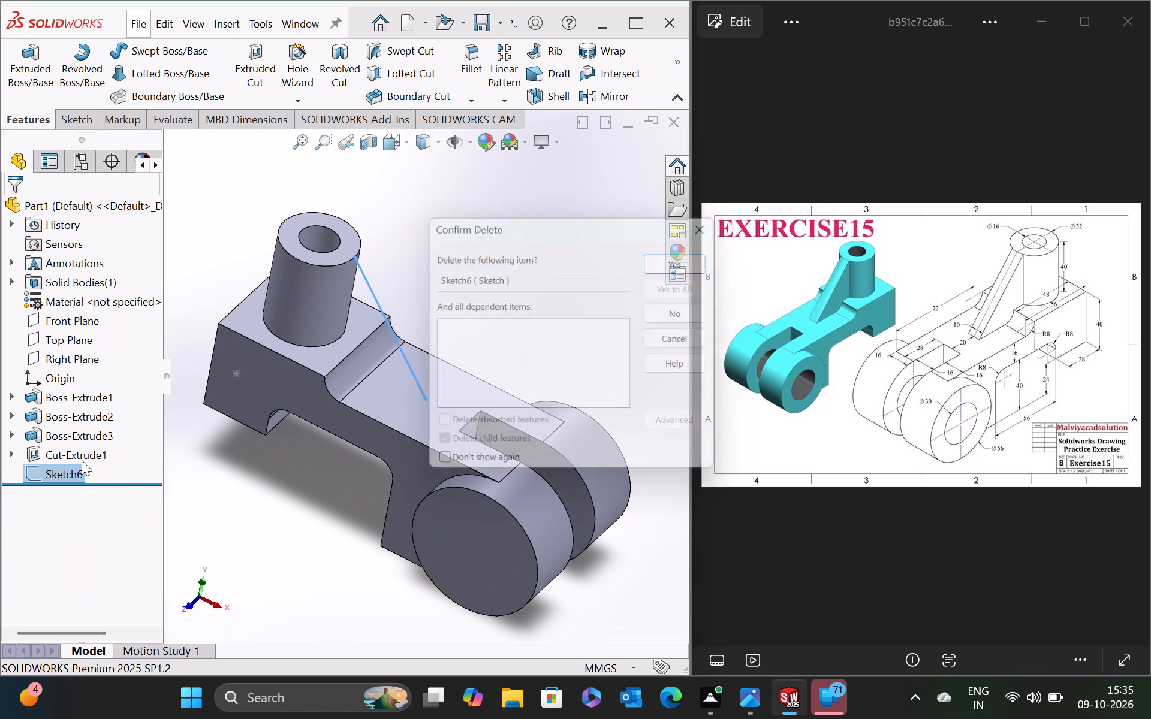
{"action": "left_click", "coordinate": [682, 253]}
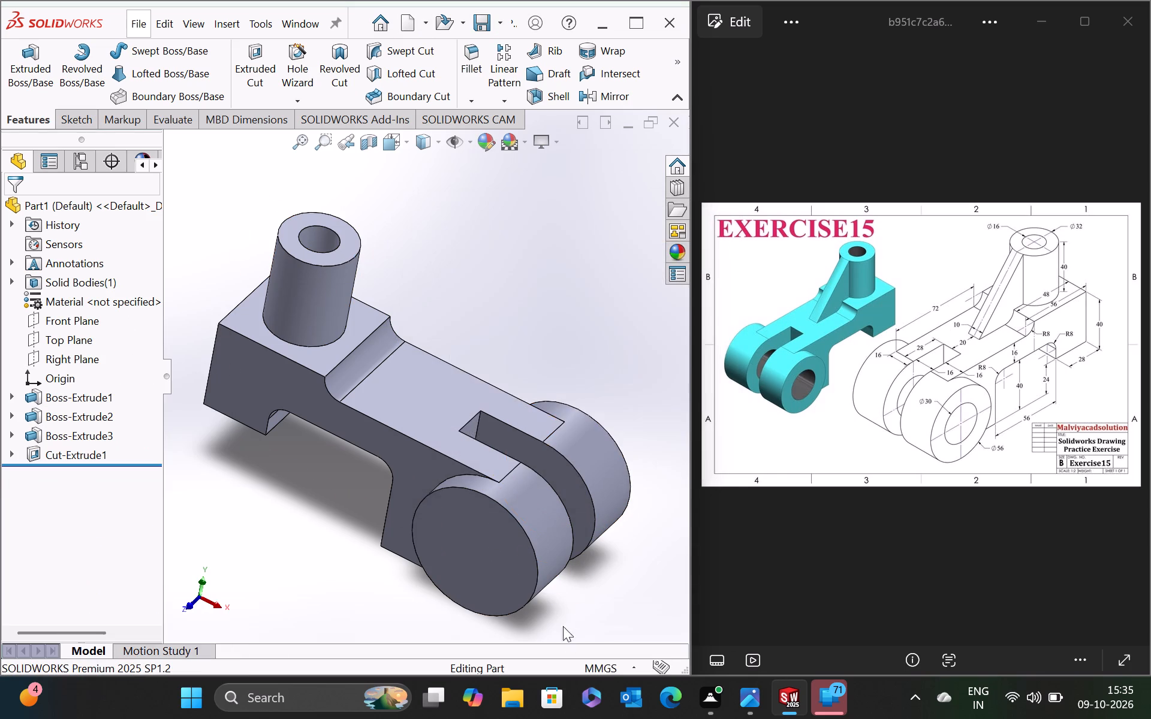
Start a Hole Wizard dowel hole and position it at the centre of the fork's front circular face.
{"action": "scroll", "coordinate": [568, 539], "scroll_direction": "up", "scroll_amount": 2}
{"action": "middle_click_drag", "start_coordinate": [512, 558], "coordinate": [562, 532]}
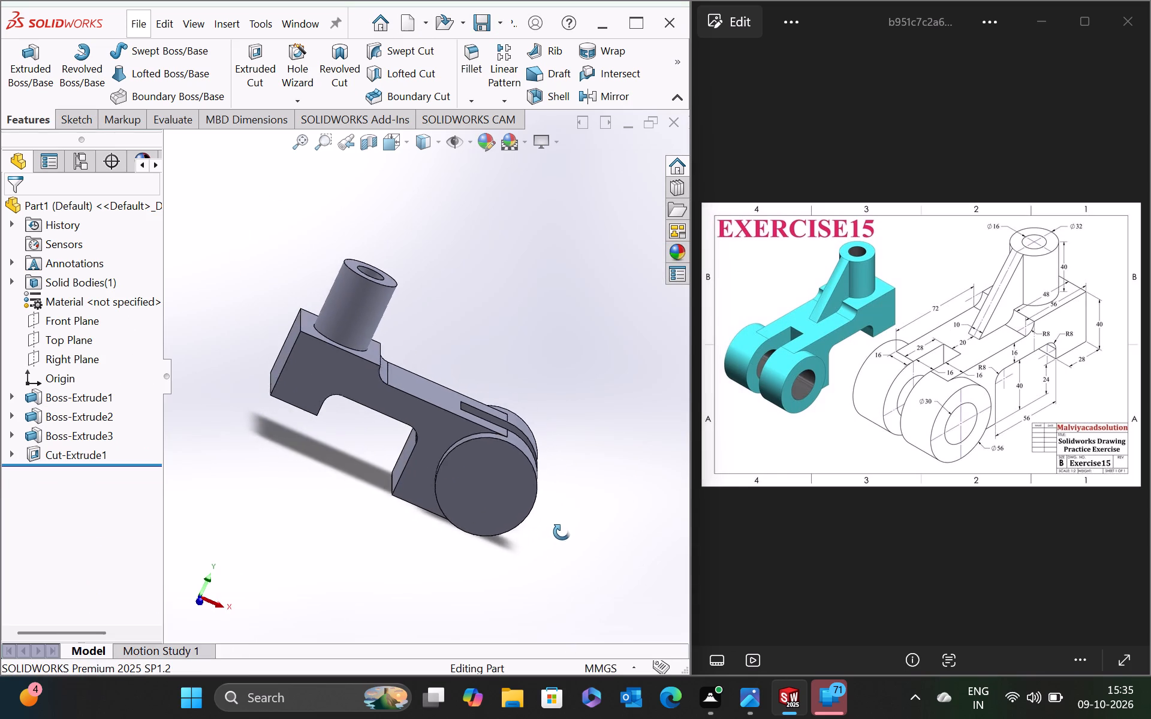
{"action": "middle_click_drag", "start_coordinate": [562, 532], "coordinate": [580, 543]}
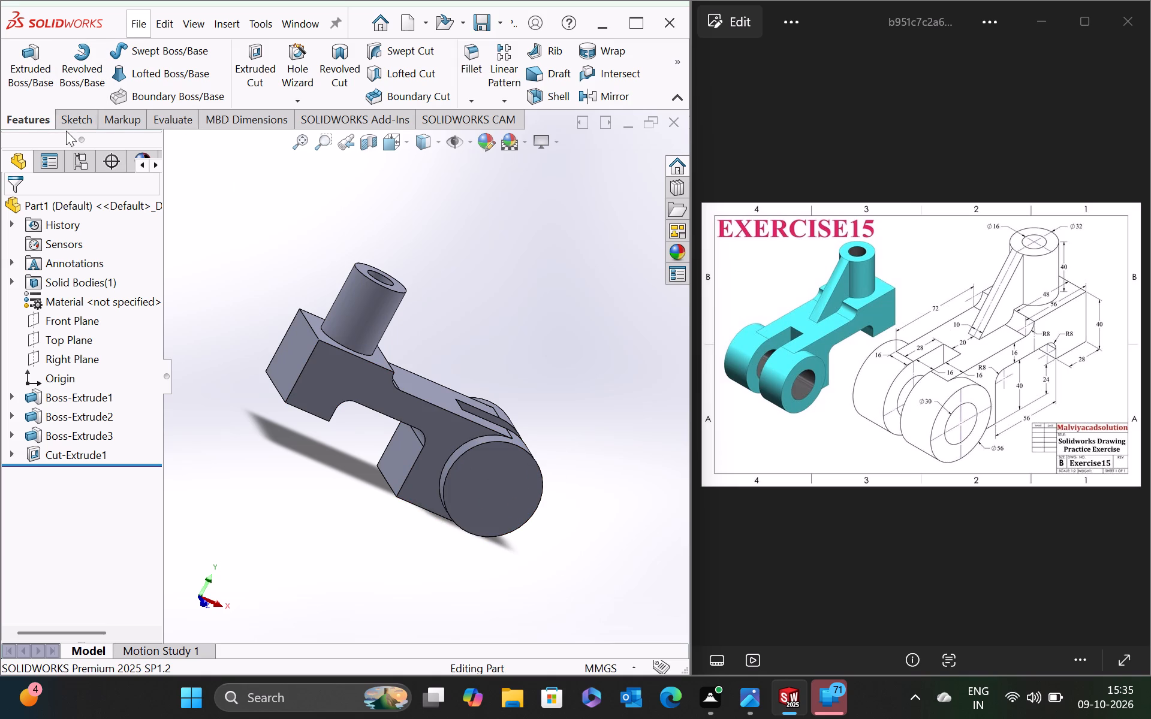
{"action": "left_click", "coordinate": [307, 72]}
{"action": "left_click", "coordinate": [495, 502]}
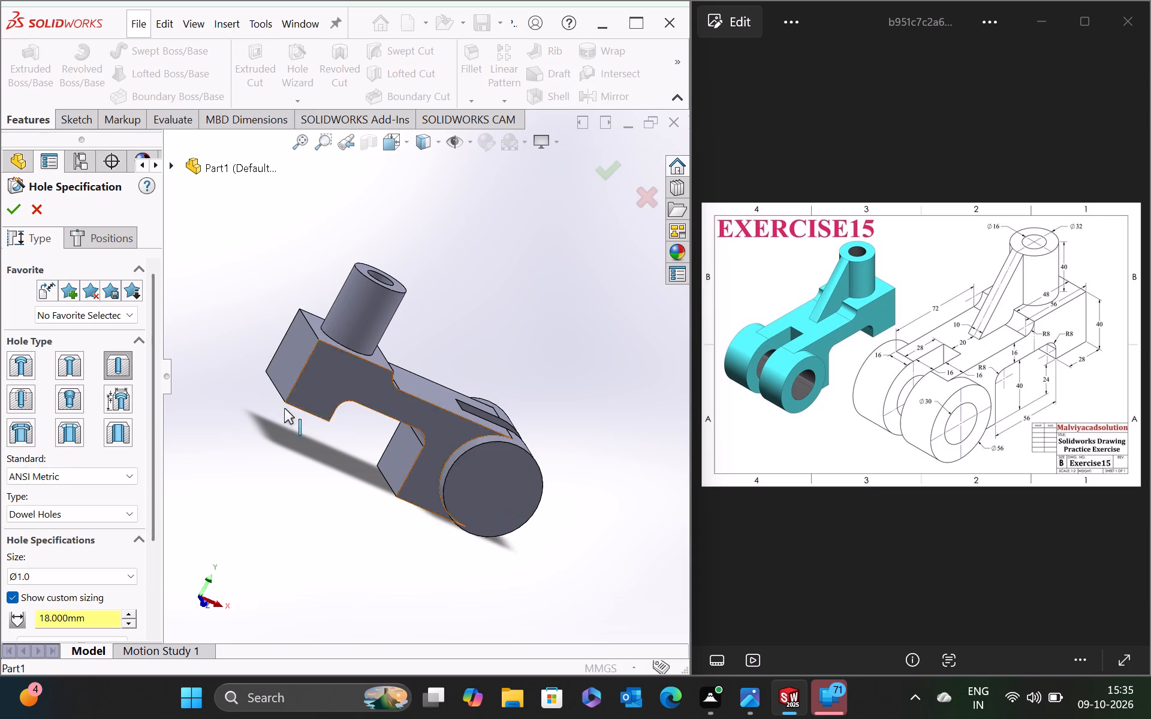
{"action": "left_click", "coordinate": [74, 235]}
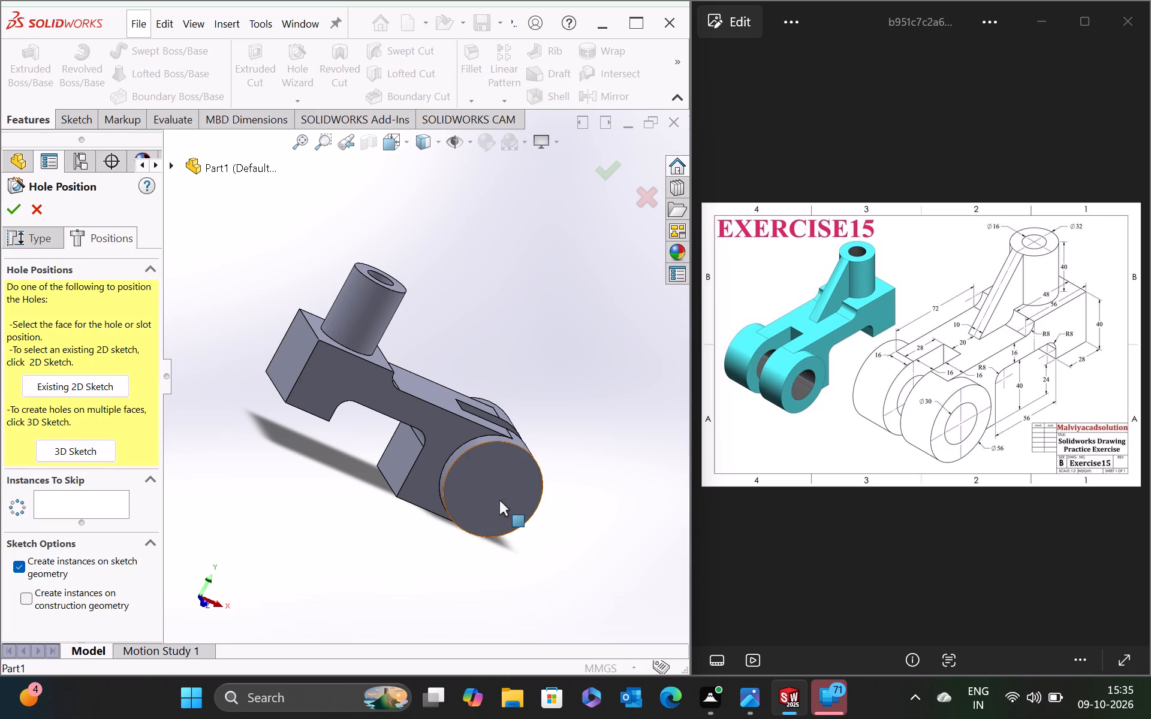
{"action": "left_click", "coordinate": [499, 500]}
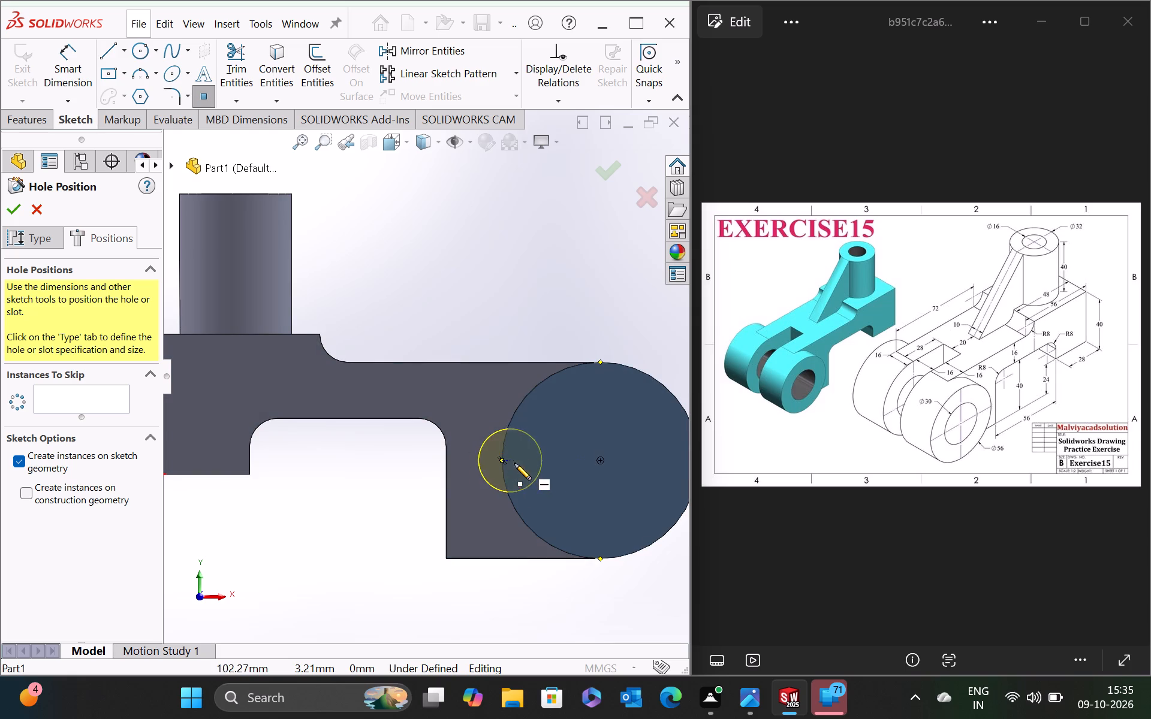
{"action": "left_click", "coordinate": [599, 463]}
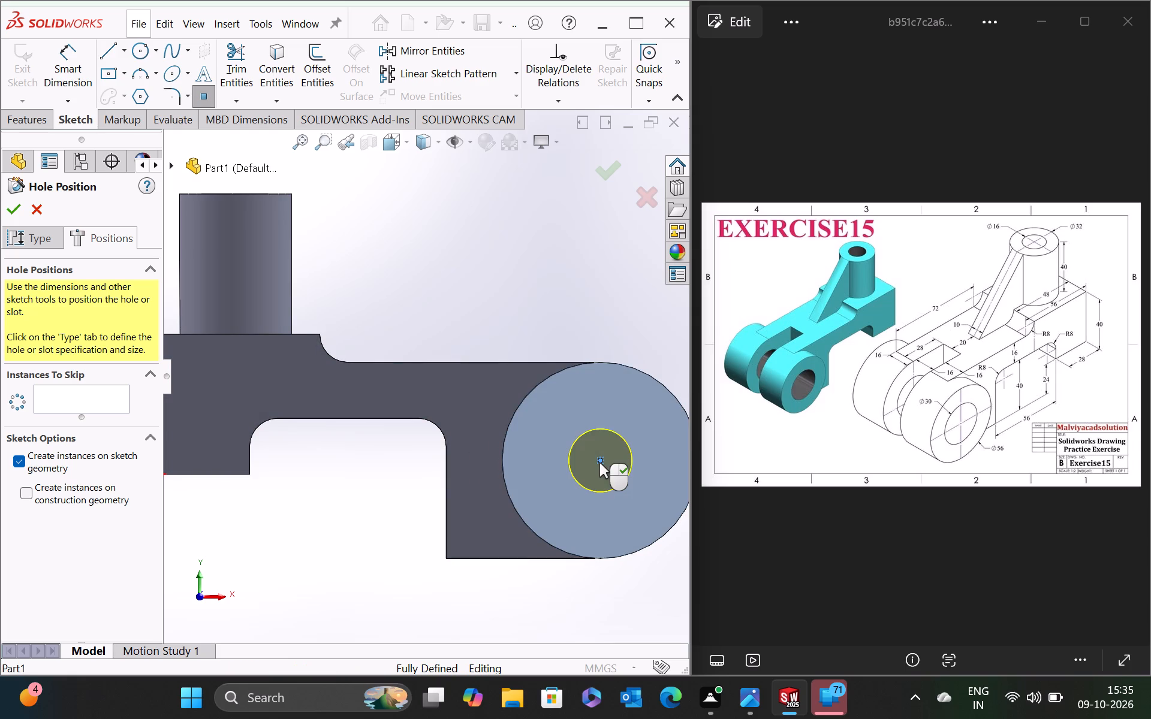
Set the dowel hole's custom diameter to 30 mm with a Through All end condition and create the fork bore.
{"action": "left_click", "coordinate": [26, 234]}
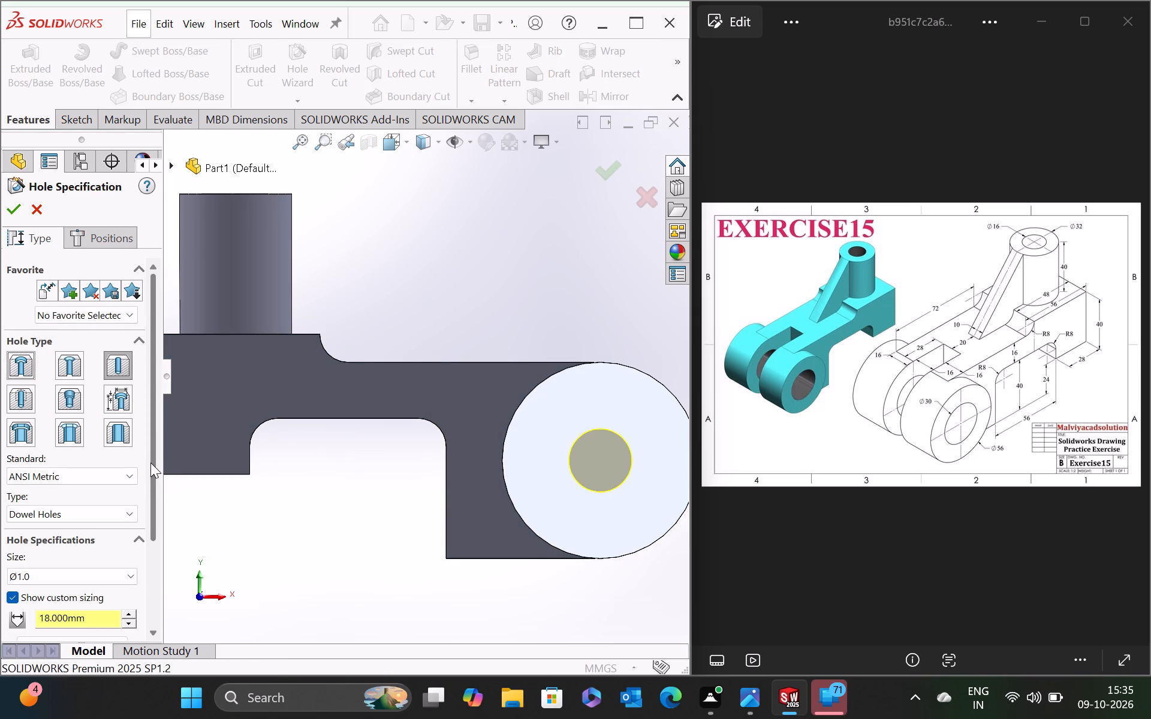
{"action": "left_click_drag", "start_coordinate": [150, 463], "coordinate": [143, 594]}
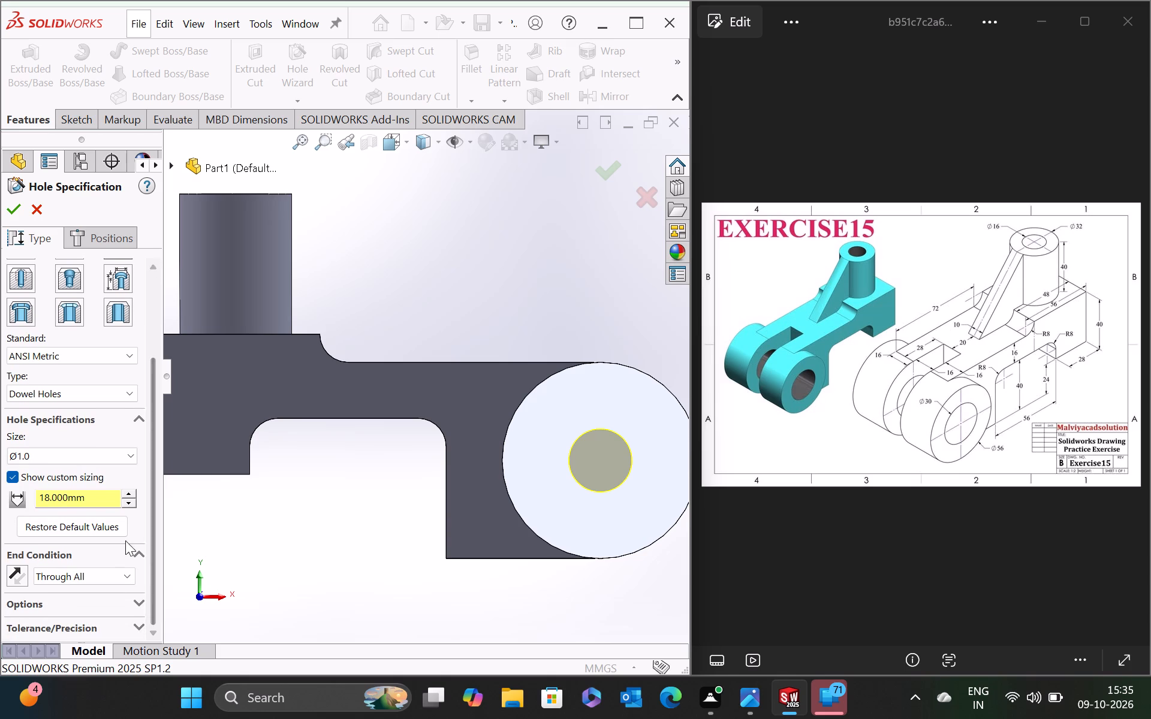
{"action": "double_click", "coordinate": [105, 501]}
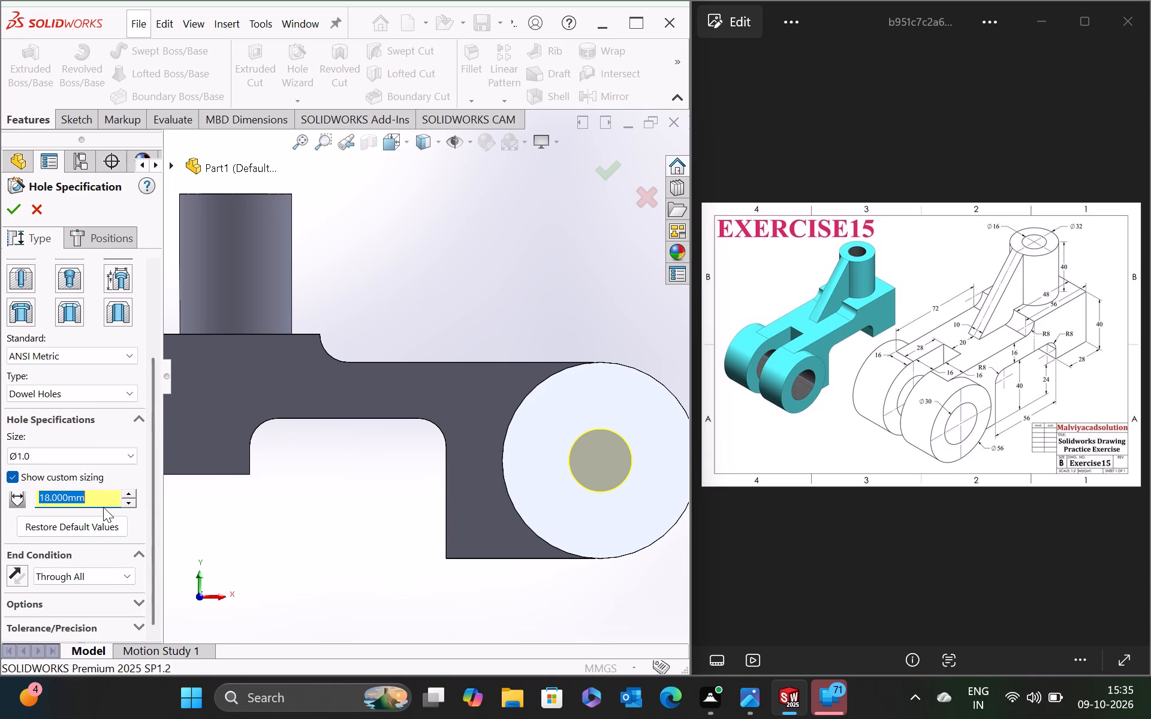
{"action": "key", "text": "3"}
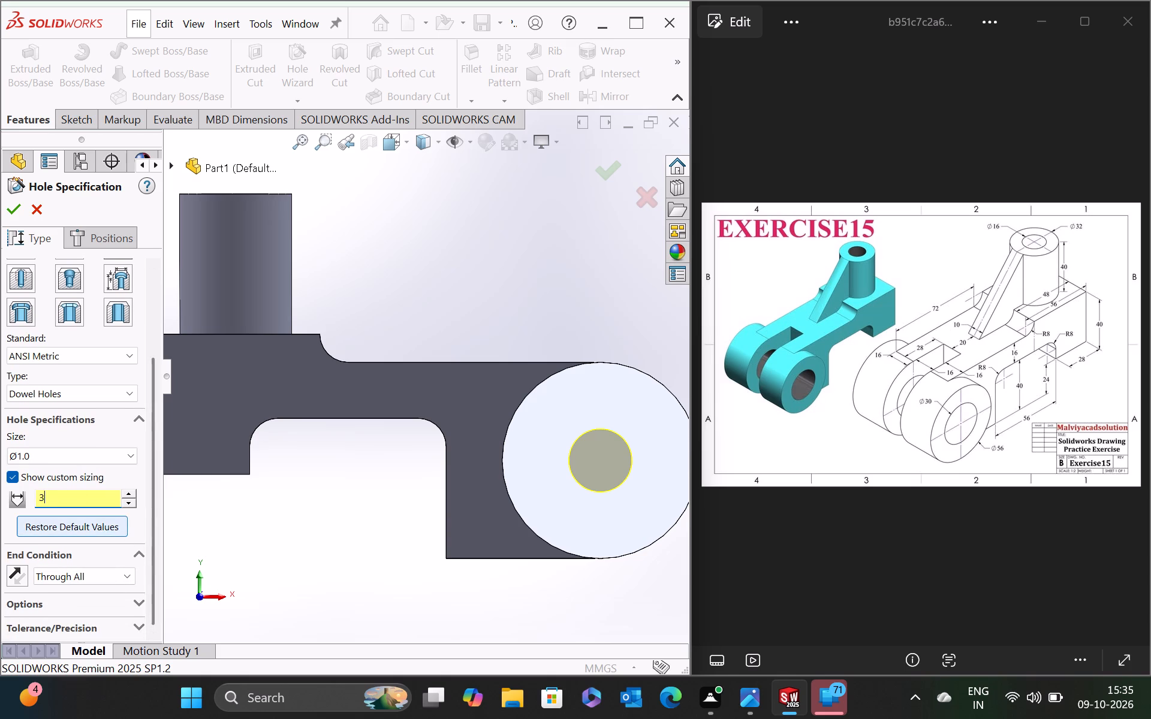
{"action": "key", "text": "0"}
{"action": "key", "text": "Return"}
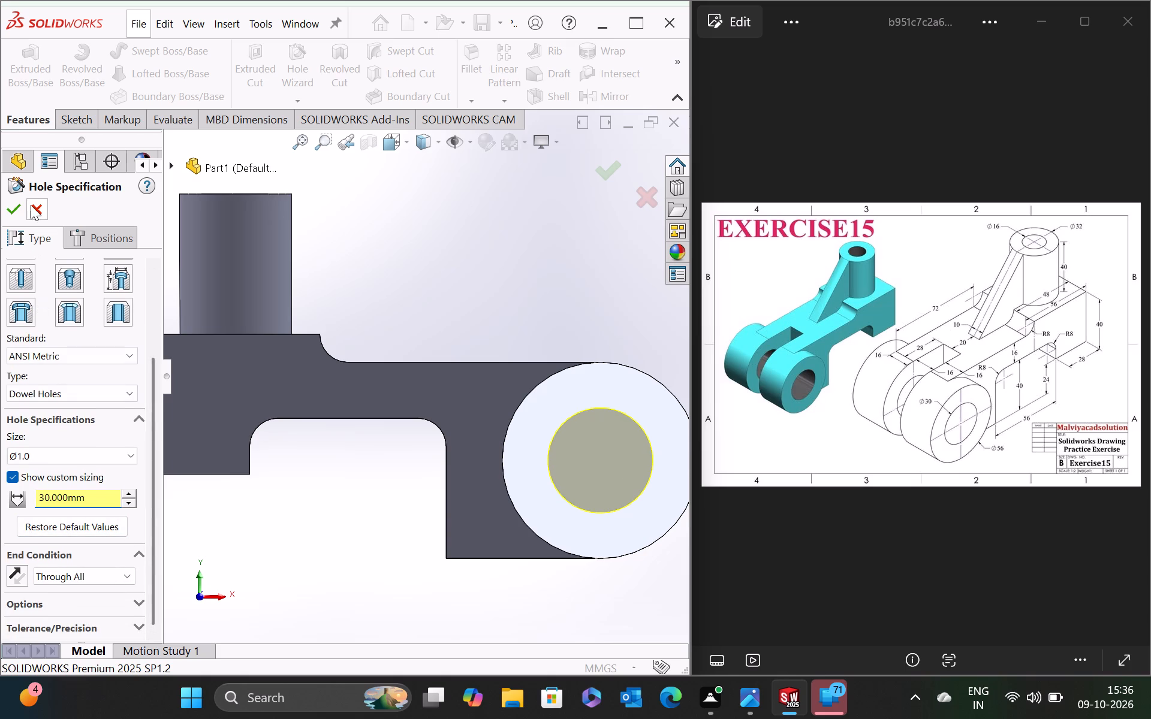
{"action": "left_click", "coordinate": [14, 210]}
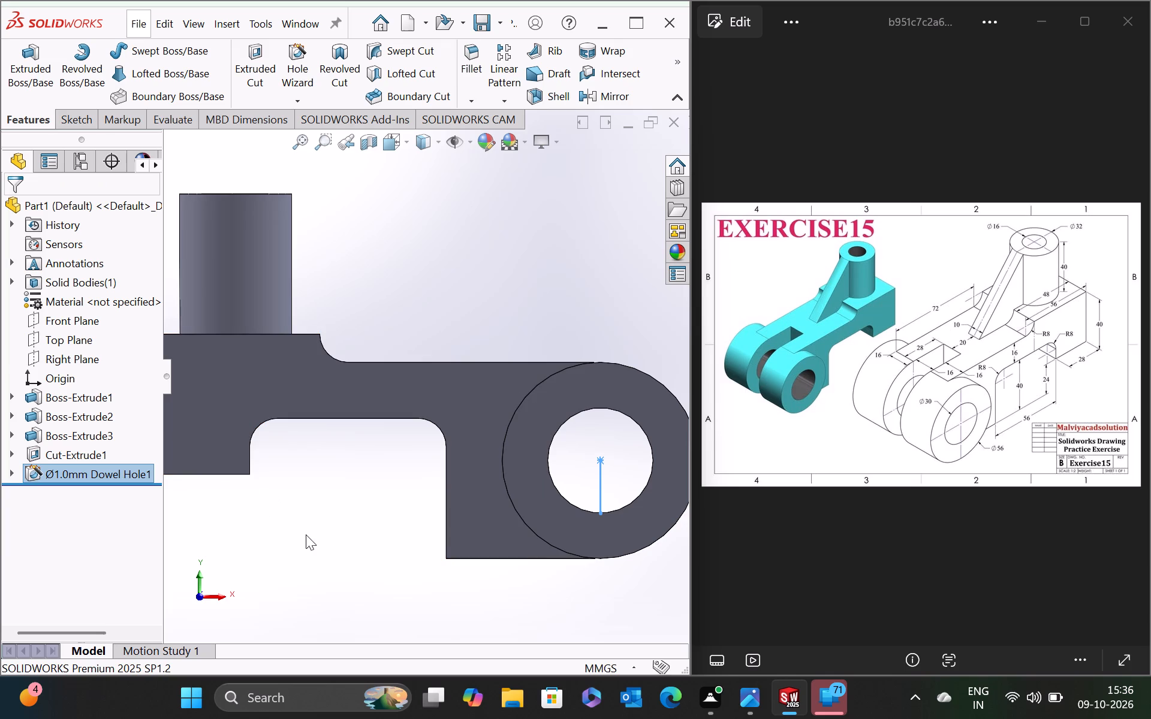
Examine the fork's bore, the cylindrical boss and the arm's stepped top surface from several angles.
{"action": "scroll", "coordinate": [317, 543], "scroll_direction": "up", "scroll_amount": 2}
{"action": "scroll", "coordinate": [367, 353], "scroll_direction": "down", "scroll_amount": 3}
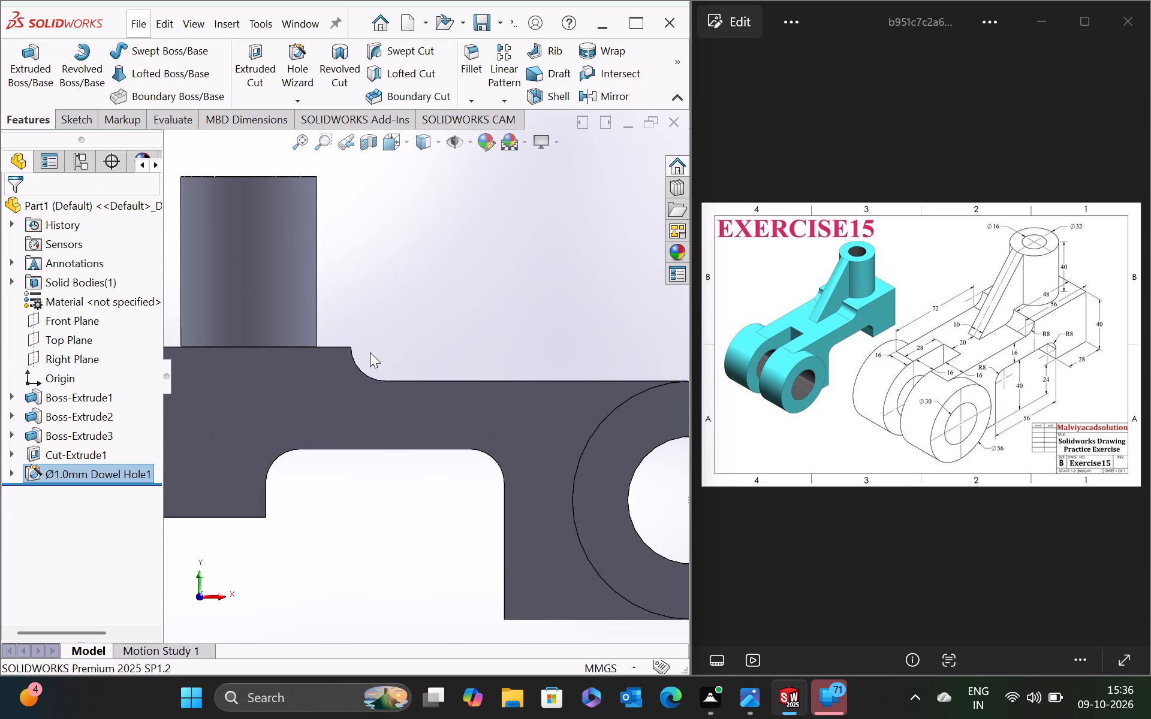
{"action": "scroll", "coordinate": [370, 352], "scroll_direction": "down", "scroll_amount": 1}
{"action": "scroll", "coordinate": [369, 350], "scroll_direction": "up", "scroll_amount": 3}
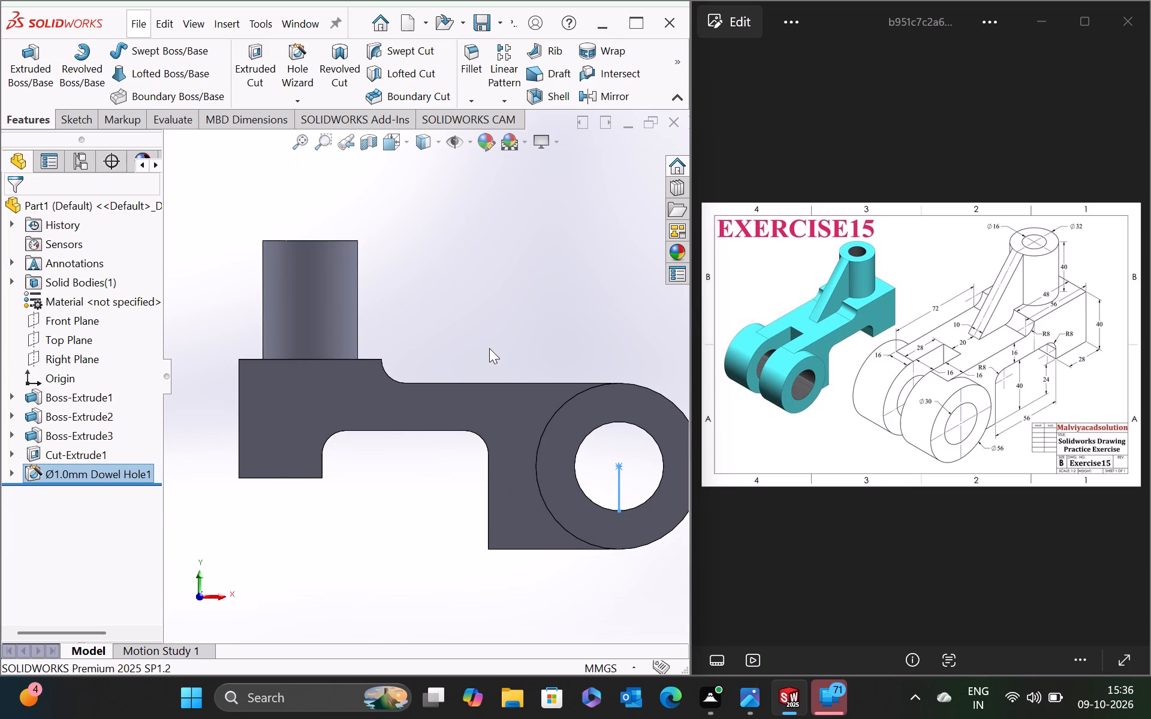
{"action": "scroll", "coordinate": [489, 348], "scroll_direction": "down", "scroll_amount": 1}
{"action": "scroll", "coordinate": [489, 349], "scroll_direction": "up", "scroll_amount": 2}
{"action": "middle_click_drag", "start_coordinate": [501, 345], "coordinate": [493, 389]}
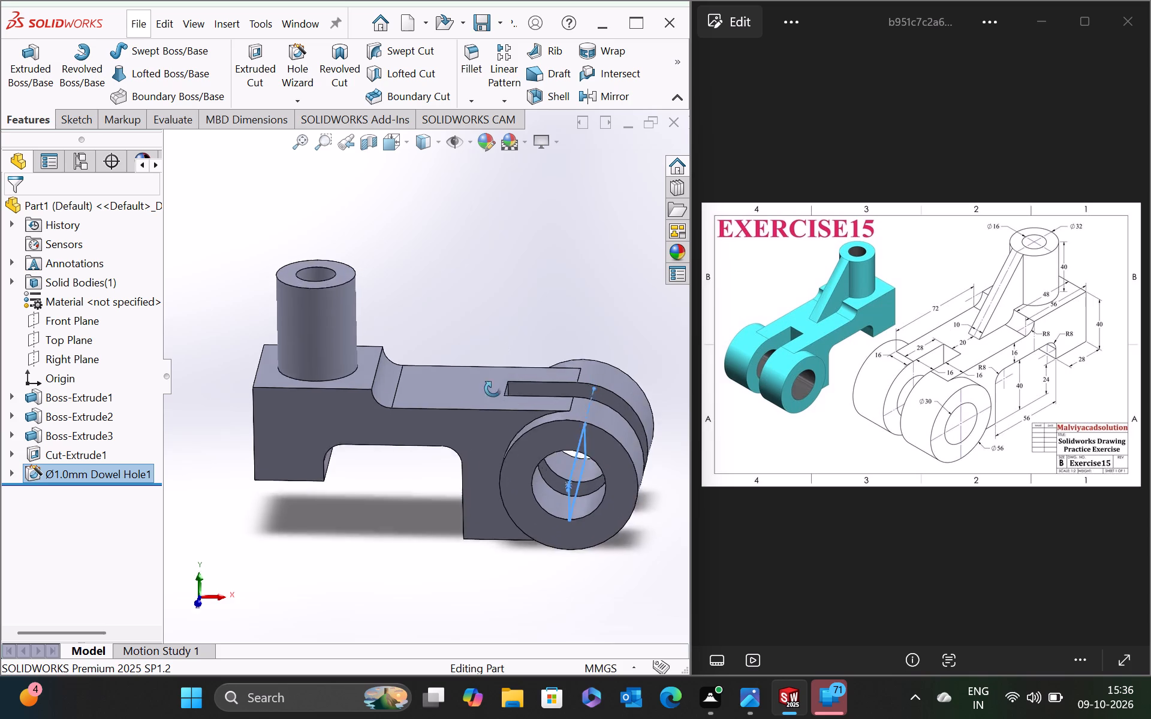
{"action": "middle_click_drag", "start_coordinate": [493, 389], "coordinate": [460, 520]}
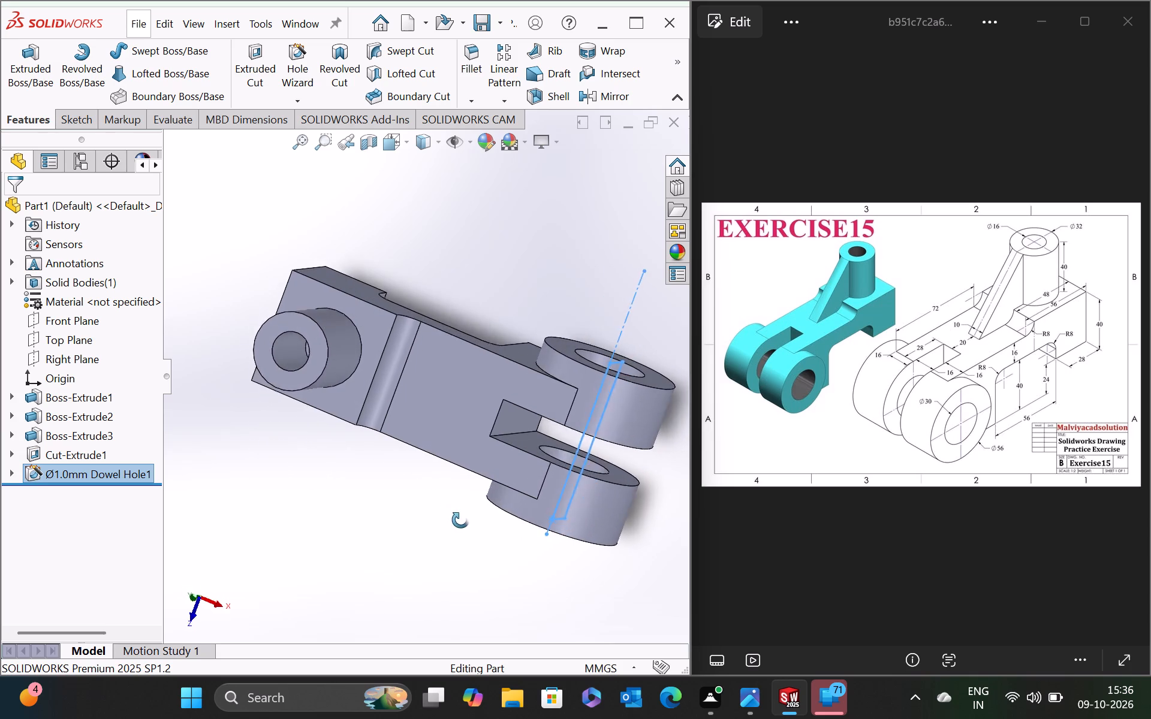
{"action": "middle_click_drag", "start_coordinate": [460, 520], "coordinate": [451, 542]}
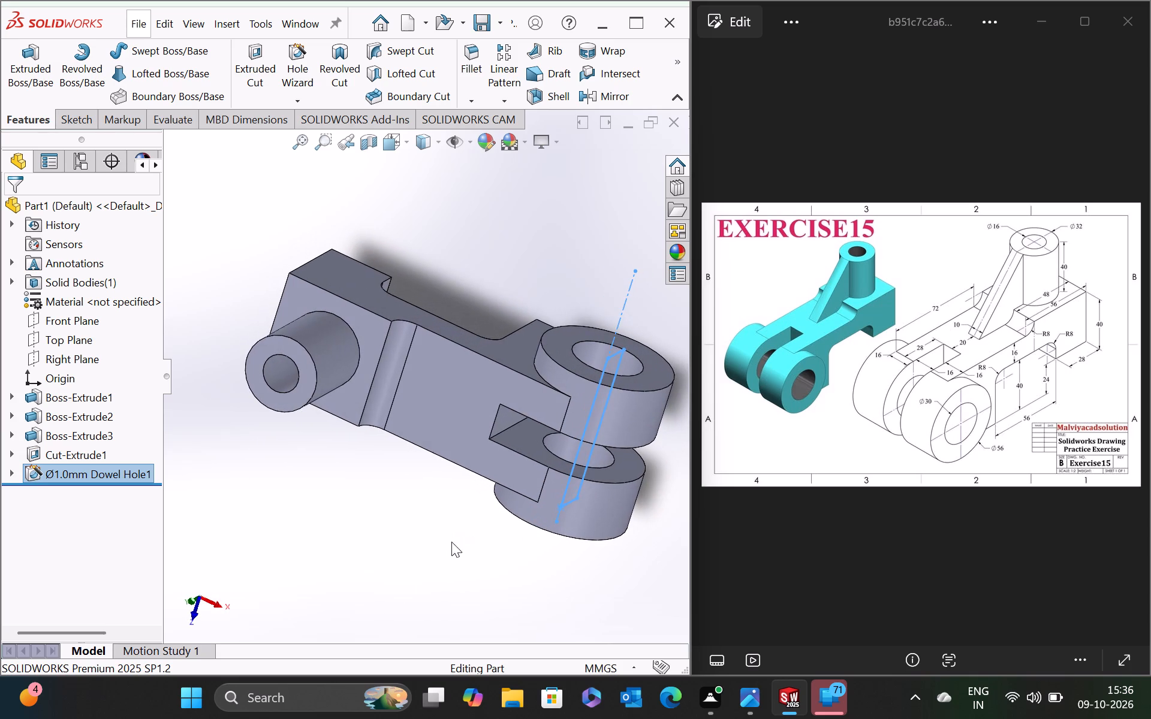
{"action": "scroll", "coordinate": [383, 354], "scroll_direction": "down", "scroll_amount": 2}
{"action": "scroll", "coordinate": [317, 392], "scroll_direction": "down", "scroll_amount": 1}
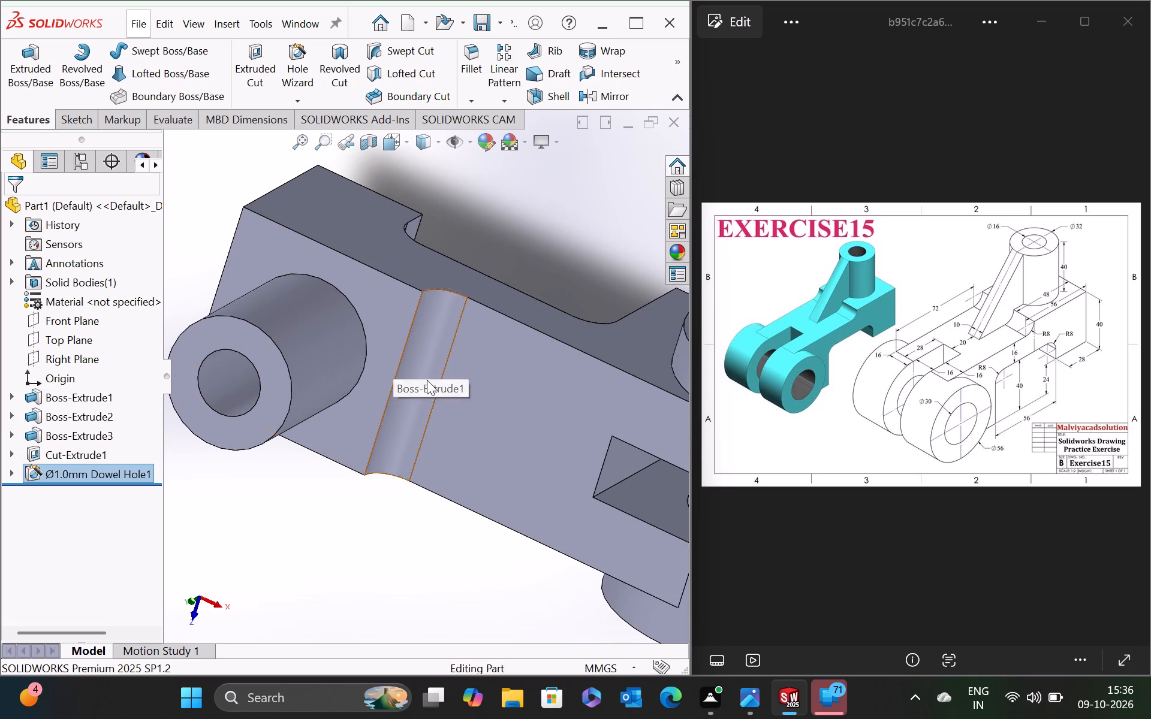
{"action": "middle_click_drag", "start_coordinate": [610, 252], "coordinate": [623, 189]}
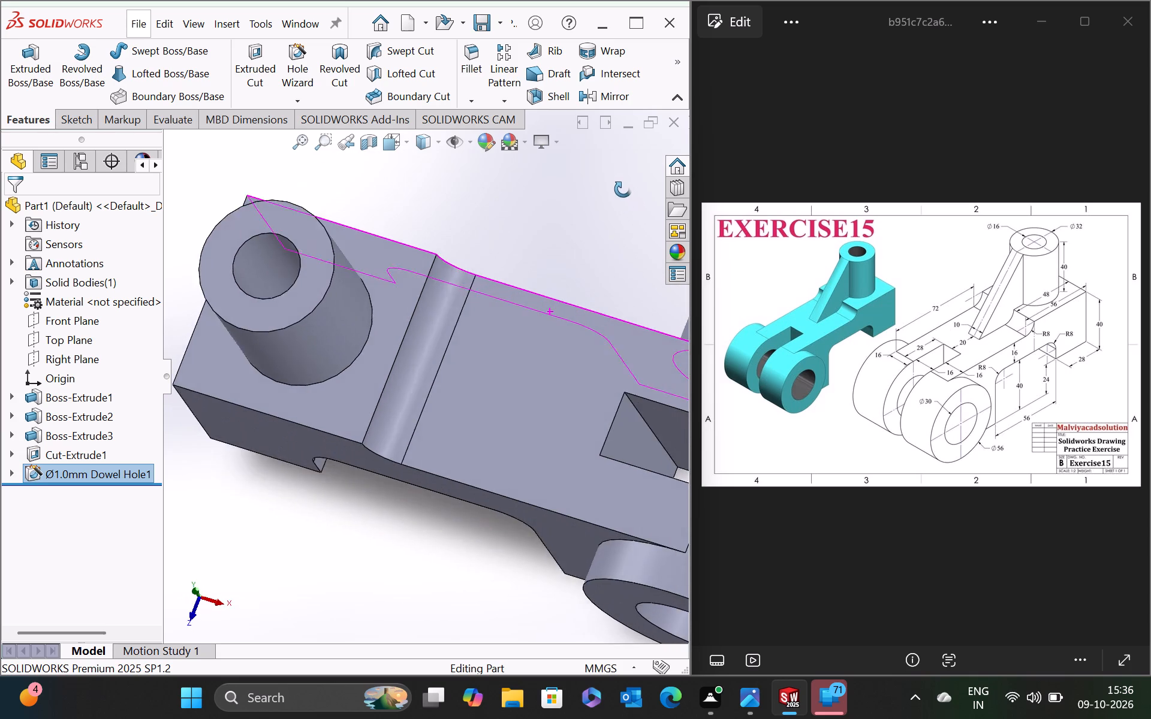
{"action": "middle_click_drag", "start_coordinate": [623, 189], "coordinate": [637, 195]}
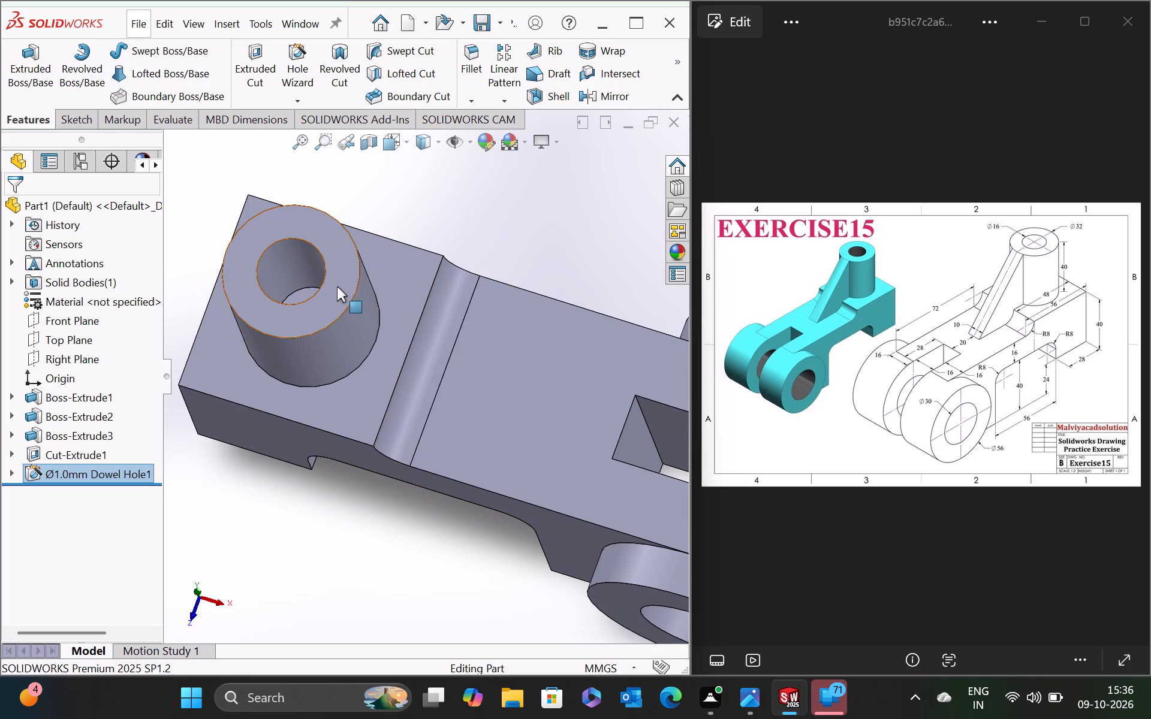
Start a Rib on the Front Plane and sketch a sloping line from the boss's top corner to the arm's top edge, about 74 mm horizontally from the origin.
{"action": "left_click", "coordinate": [553, 57]}
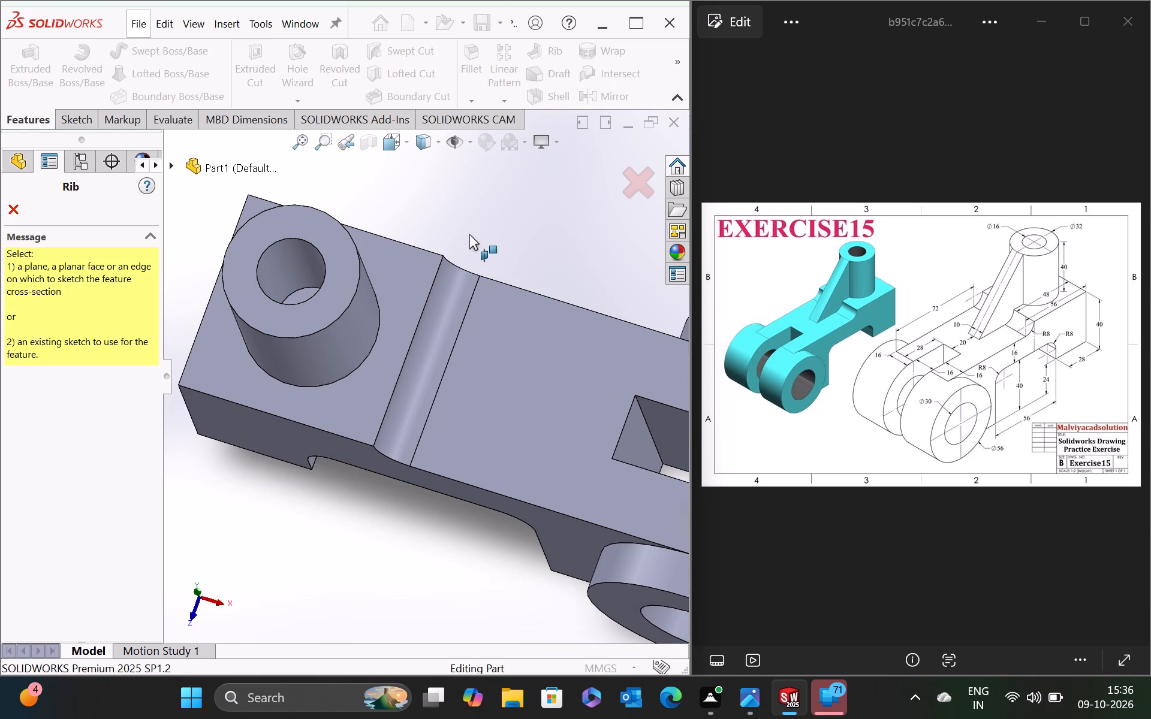
{"action": "scroll", "coordinate": [469, 234], "scroll_direction": "up", "scroll_amount": 2}
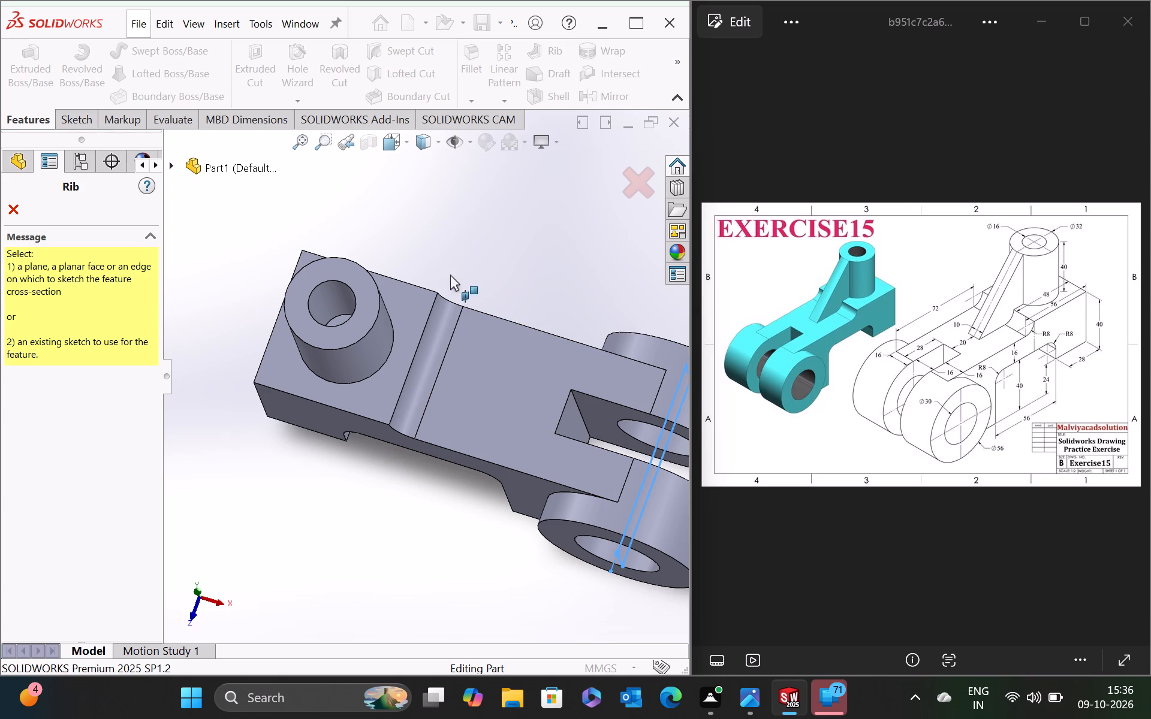
{"action": "left_click", "coordinate": [171, 167]}
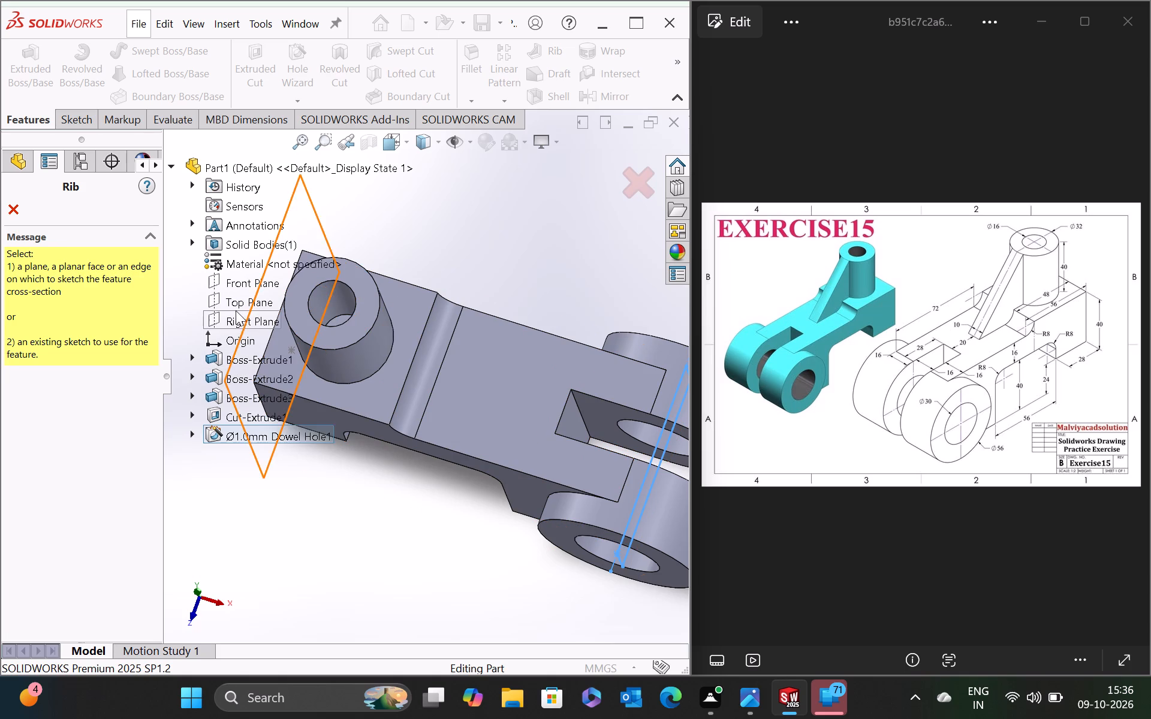
{"action": "left_click", "coordinate": [240, 286]}
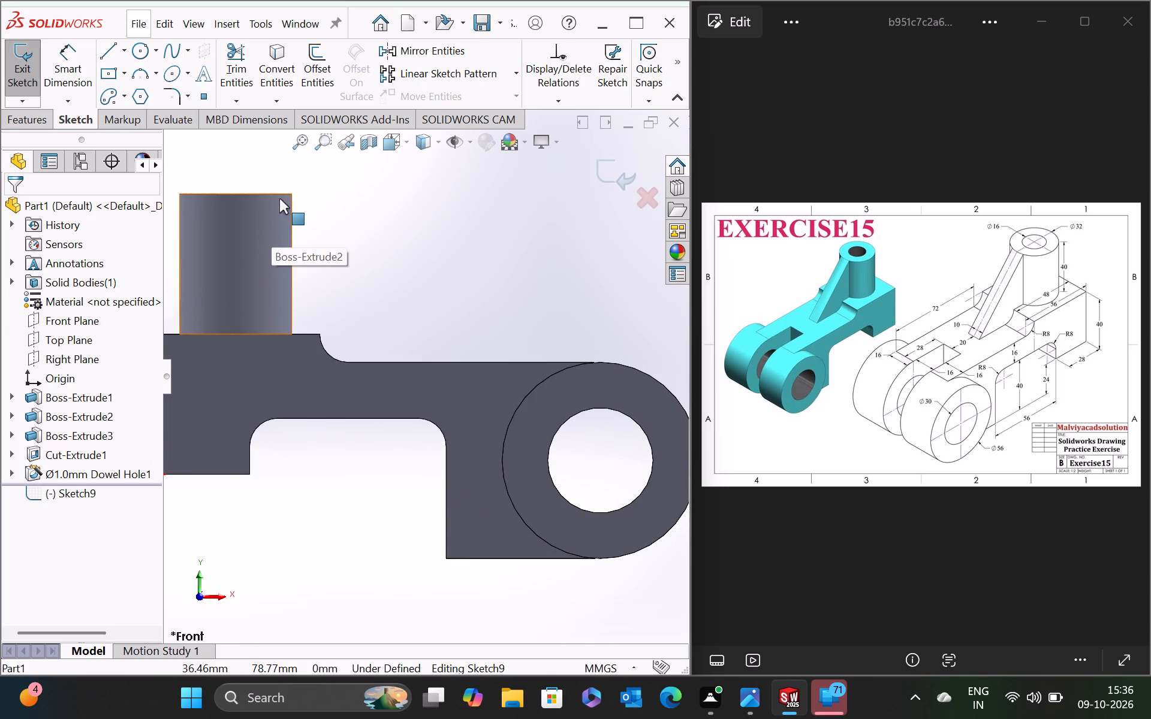
{"action": "left_click", "coordinate": [108, 55]}
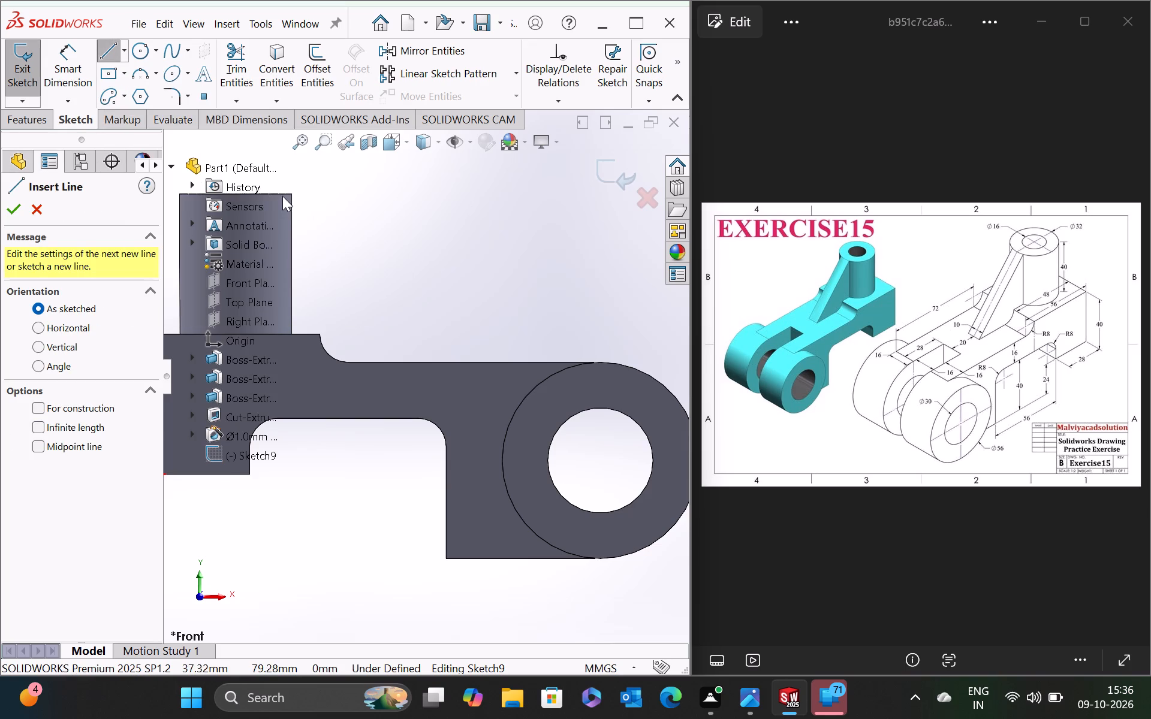
{"action": "left_click", "coordinate": [289, 195]}
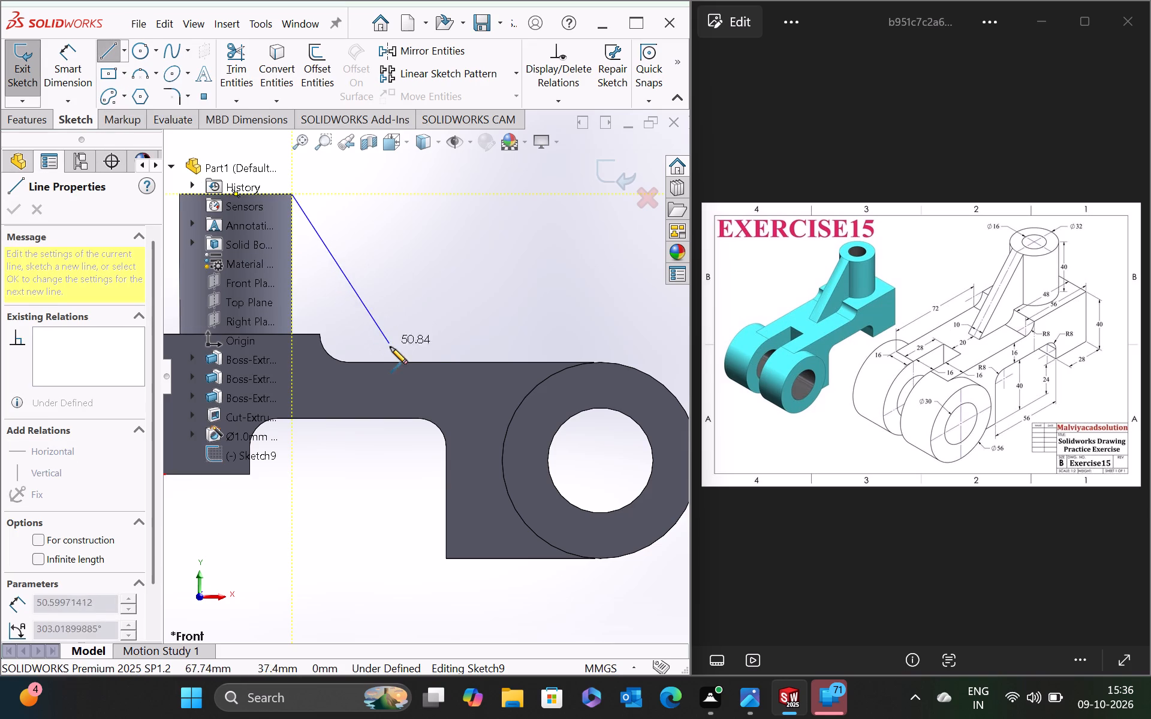
{"action": "left_click", "coordinate": [410, 364]}
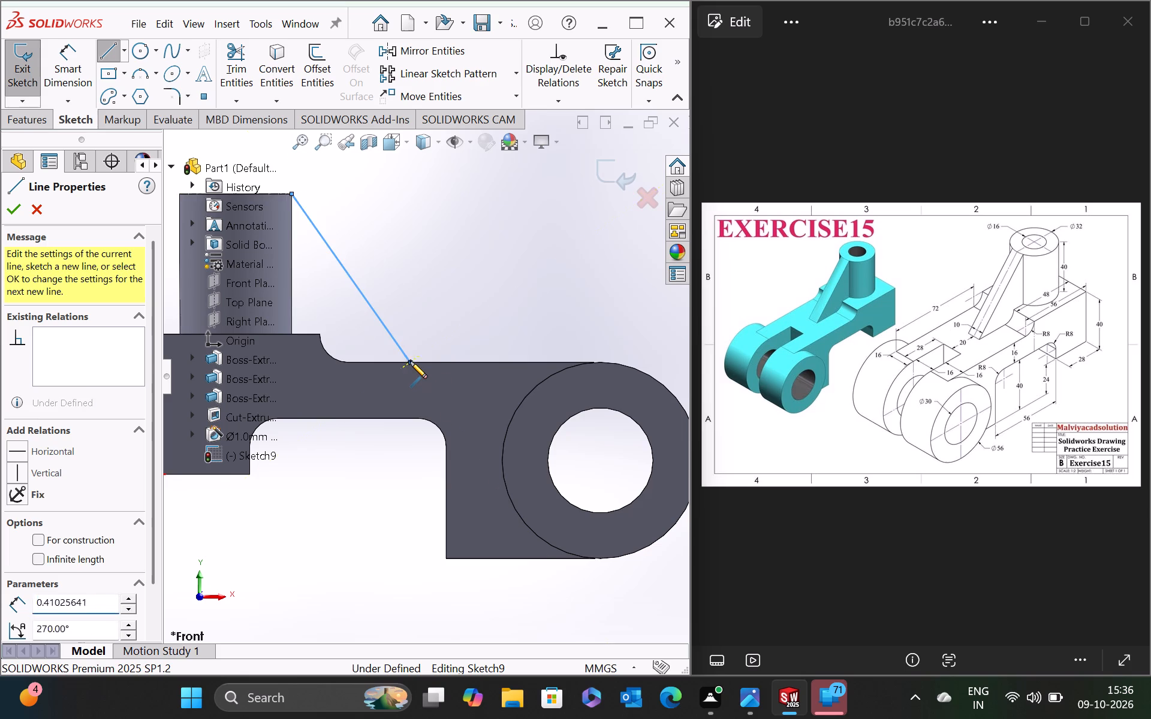
{"action": "key", "text": "Escape"}
Dimension the sloping line's lower end horizontally from the origin at 80 mm.
{"action": "scroll", "coordinate": [315, 424], "scroll_direction": "down", "scroll_amount": 2}
{"action": "scroll", "coordinate": [300, 440], "scroll_direction": "up", "scroll_amount": 5}
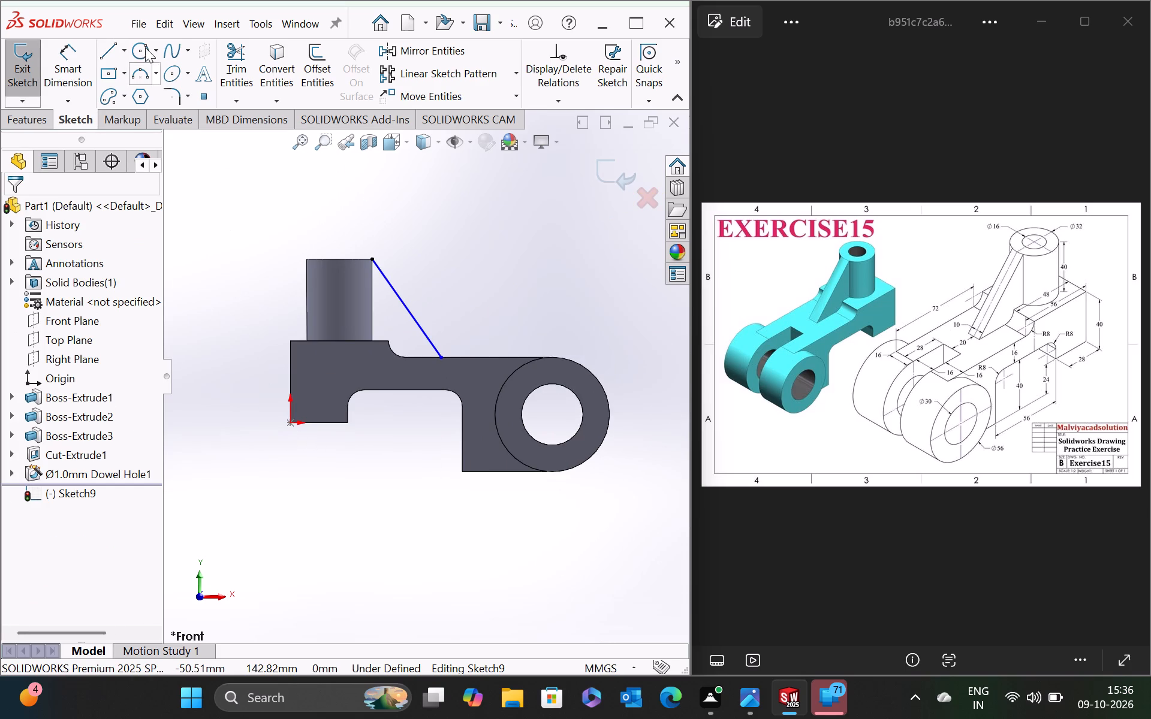
{"action": "left_click", "coordinate": [65, 74]}
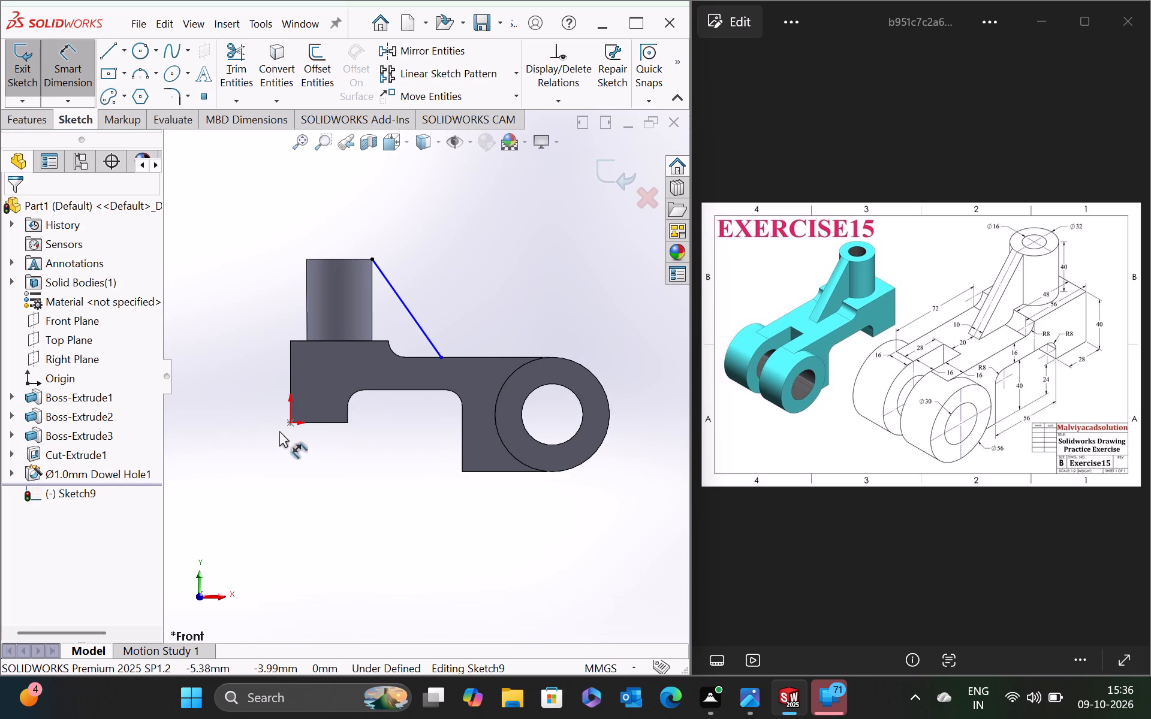
{"action": "left_click", "coordinate": [287, 424]}
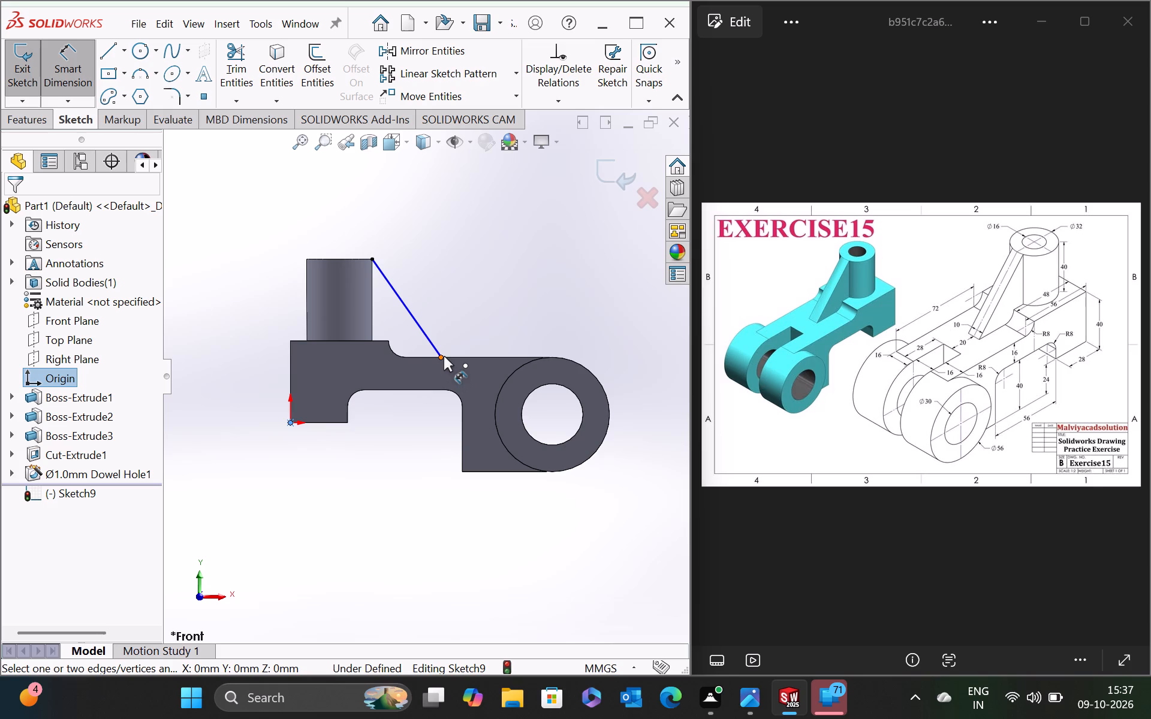
{"action": "left_click", "coordinate": [442, 358]}
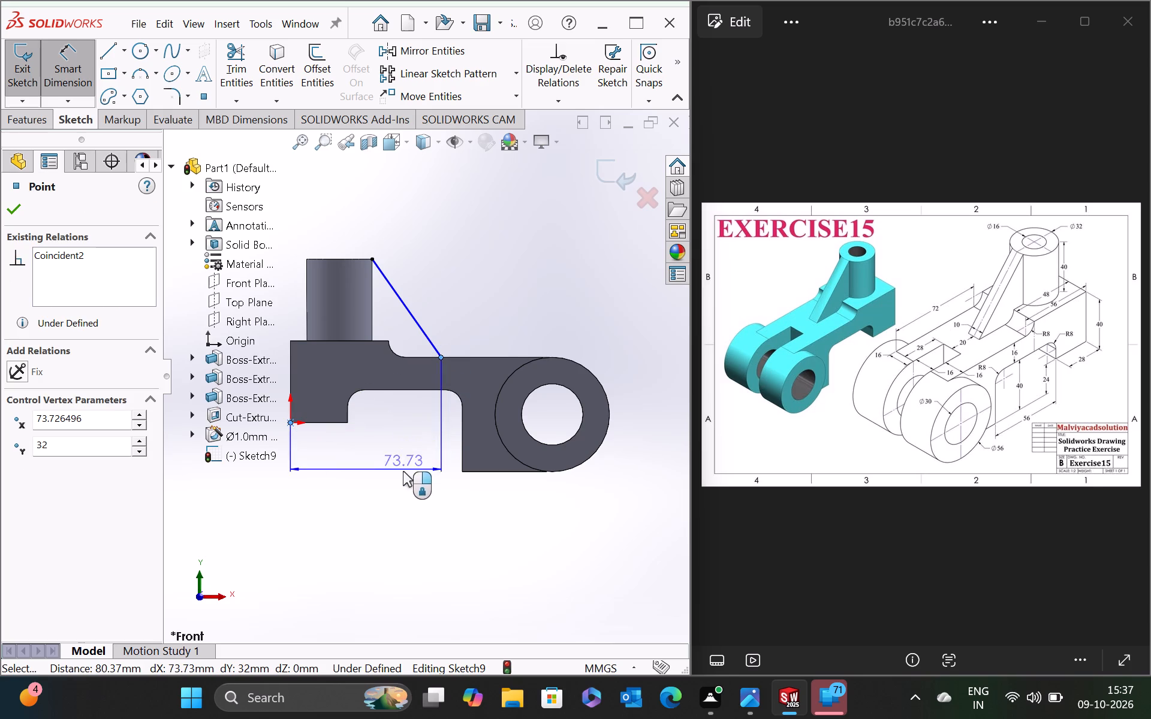
{"action": "left_click", "coordinate": [394, 500]}
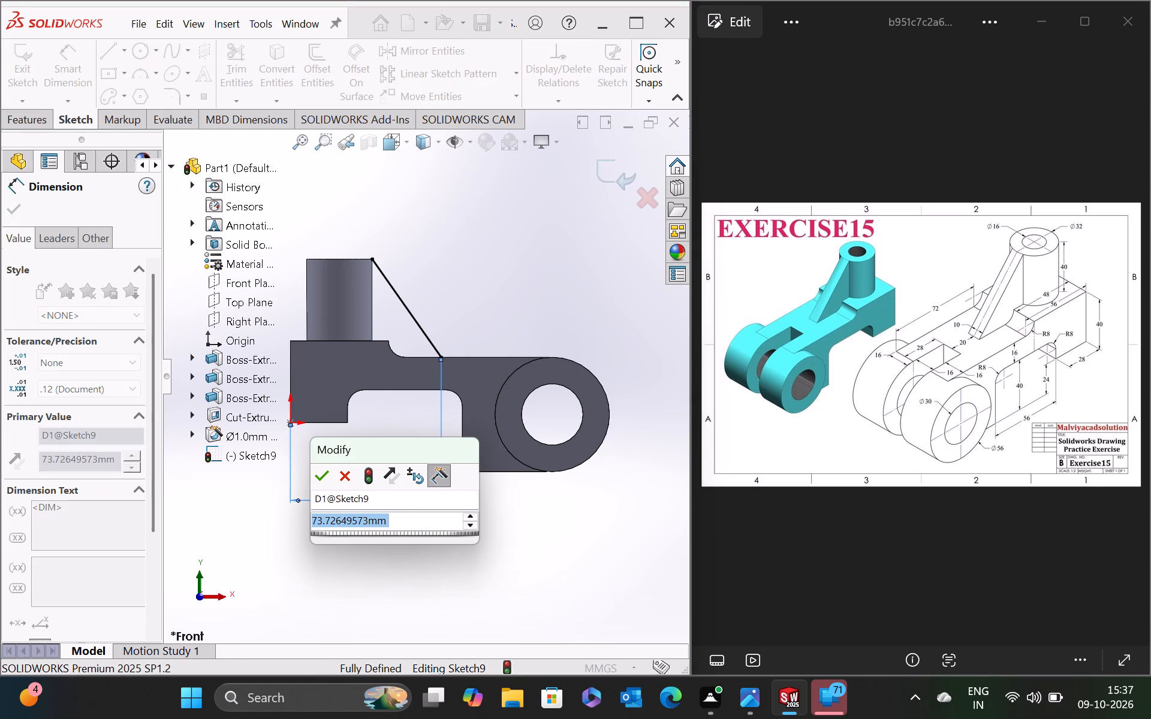
{"action": "type", "text": "80"}
{"action": "key", "text": "Return"}
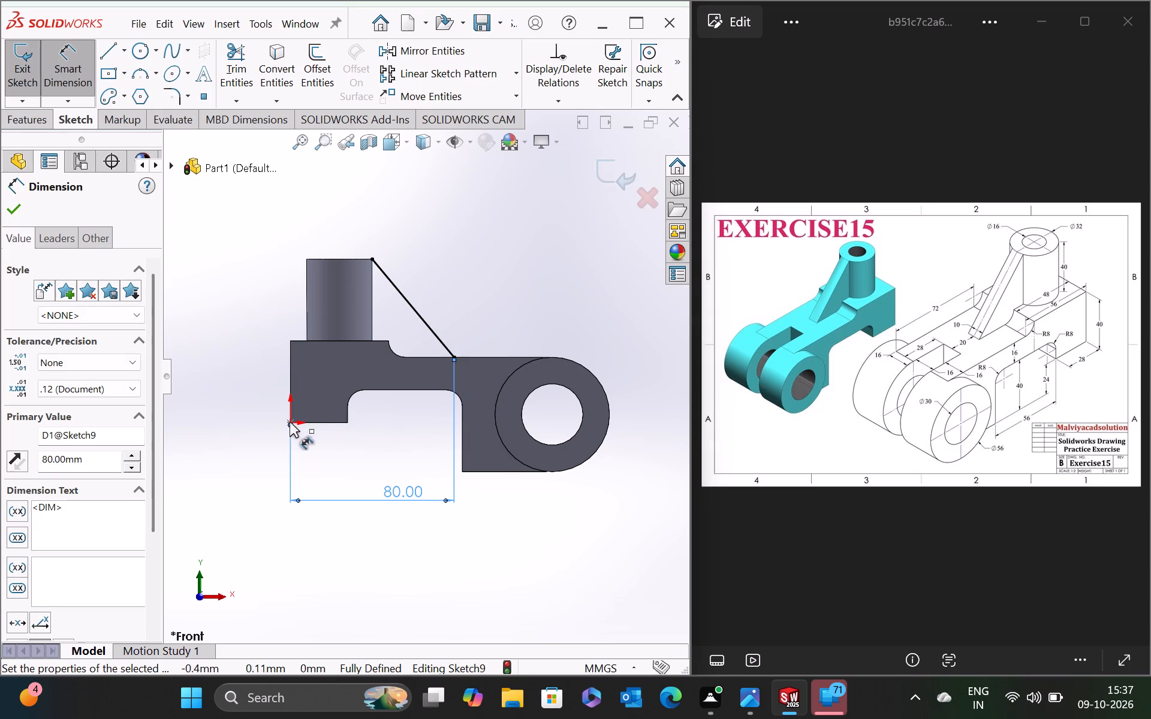
{"action": "left_click", "coordinate": [11, 210]}
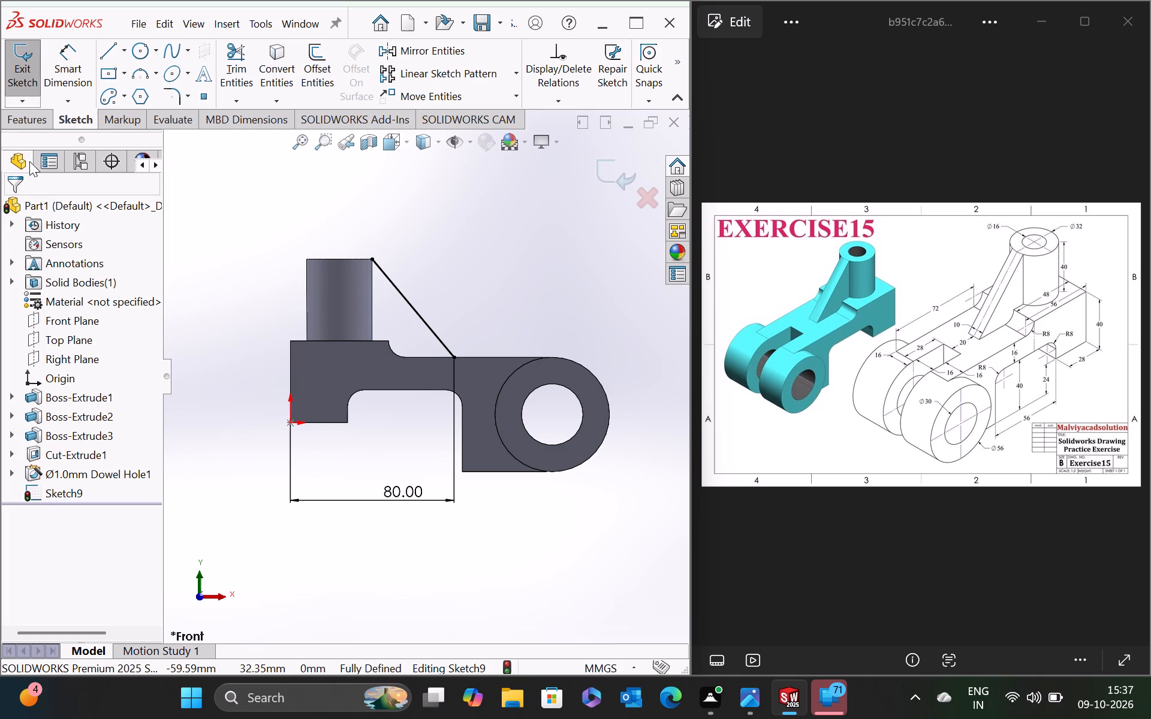
Add a driven vertical dimension from the origin to the sloping line's lower end.
{"action": "left_click", "coordinate": [62, 80]}
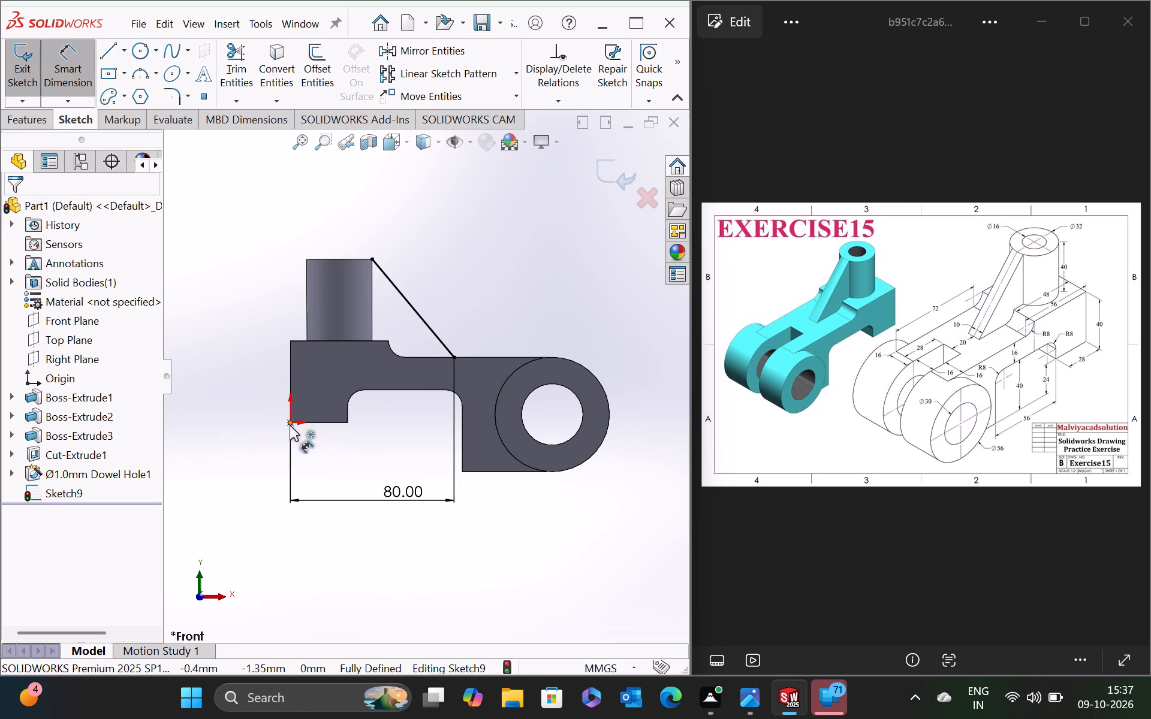
{"action": "left_click", "coordinate": [289, 425]}
{"action": "left_click", "coordinate": [454, 356]}
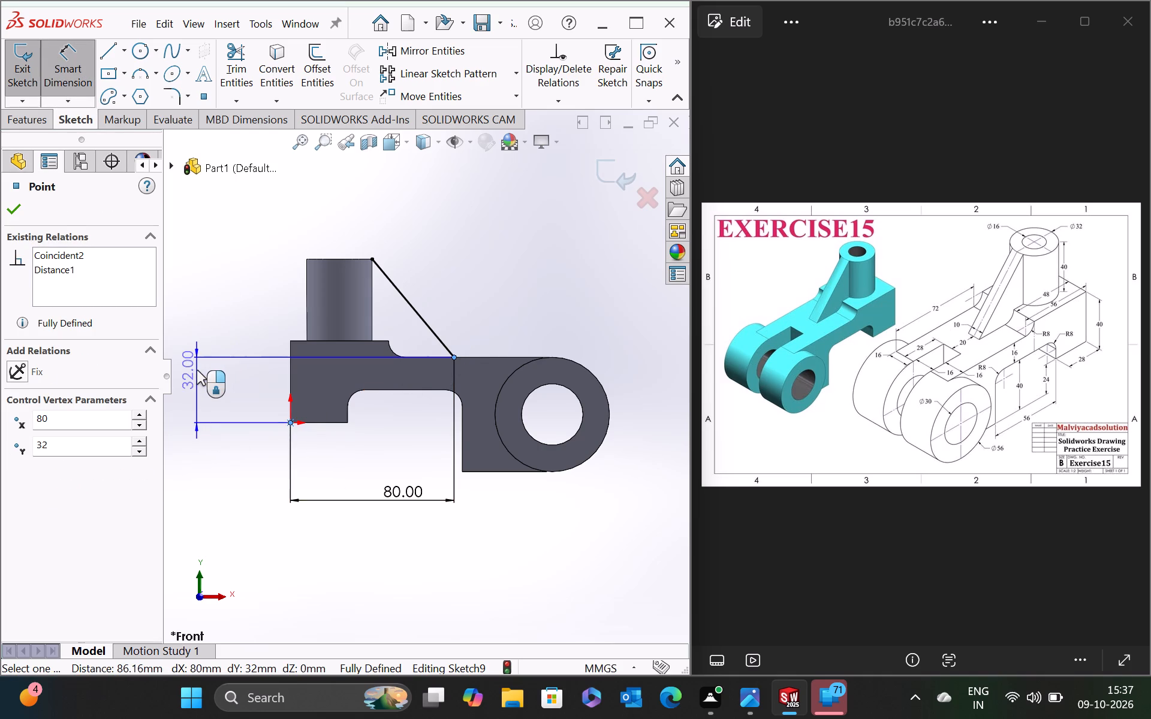
{"action": "left_click", "coordinate": [197, 370]}
{"action": "left_click", "coordinate": [691, 338]}
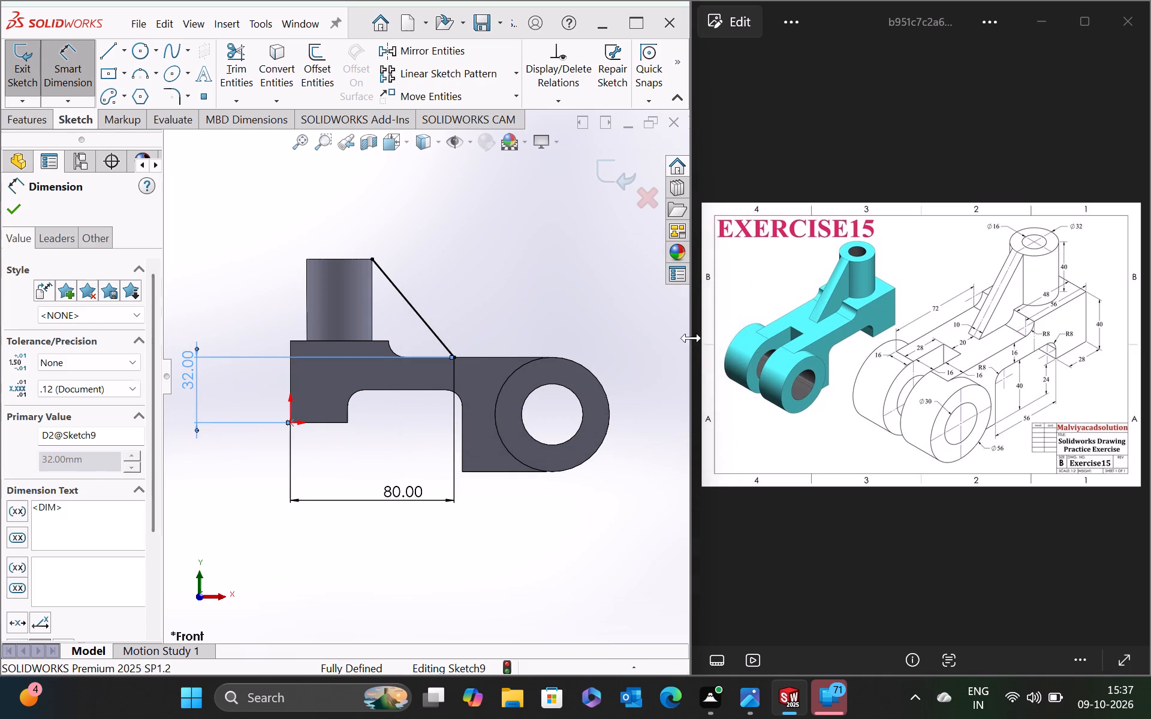
{"action": "scroll", "coordinate": [418, 348], "scroll_direction": "down", "scroll_amount": 5}
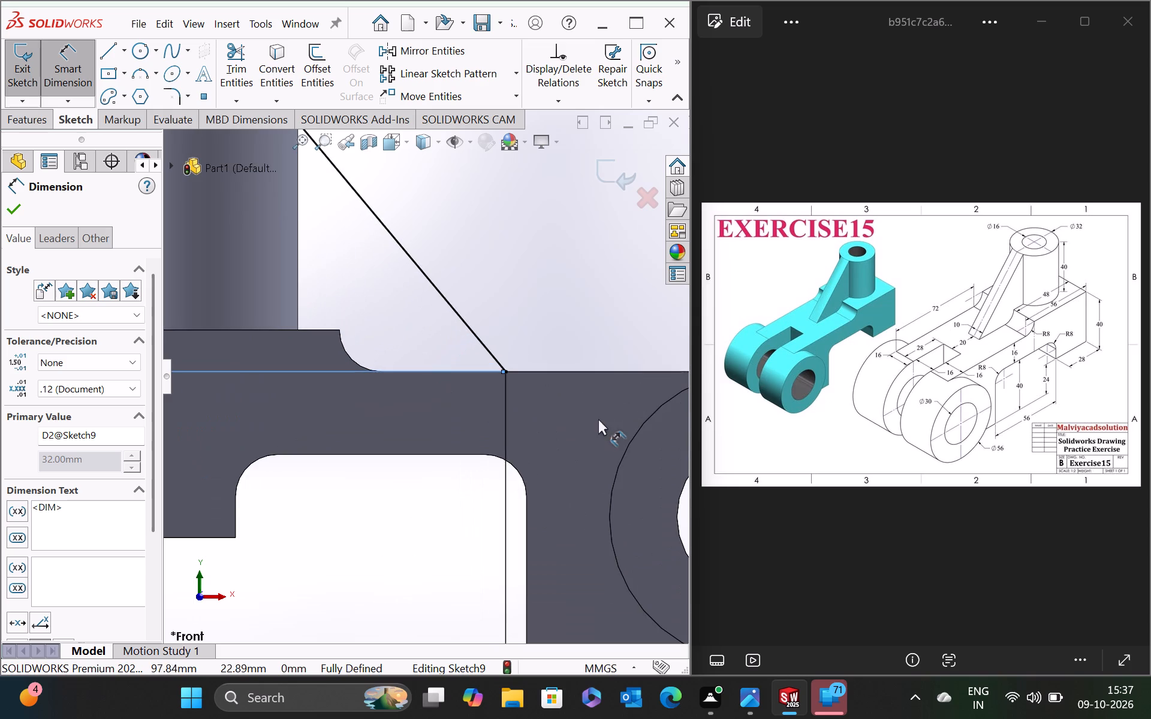
{"action": "scroll", "coordinate": [564, 379], "scroll_direction": "up", "scroll_amount": 4}
{"action": "key", "text": "Escape"}
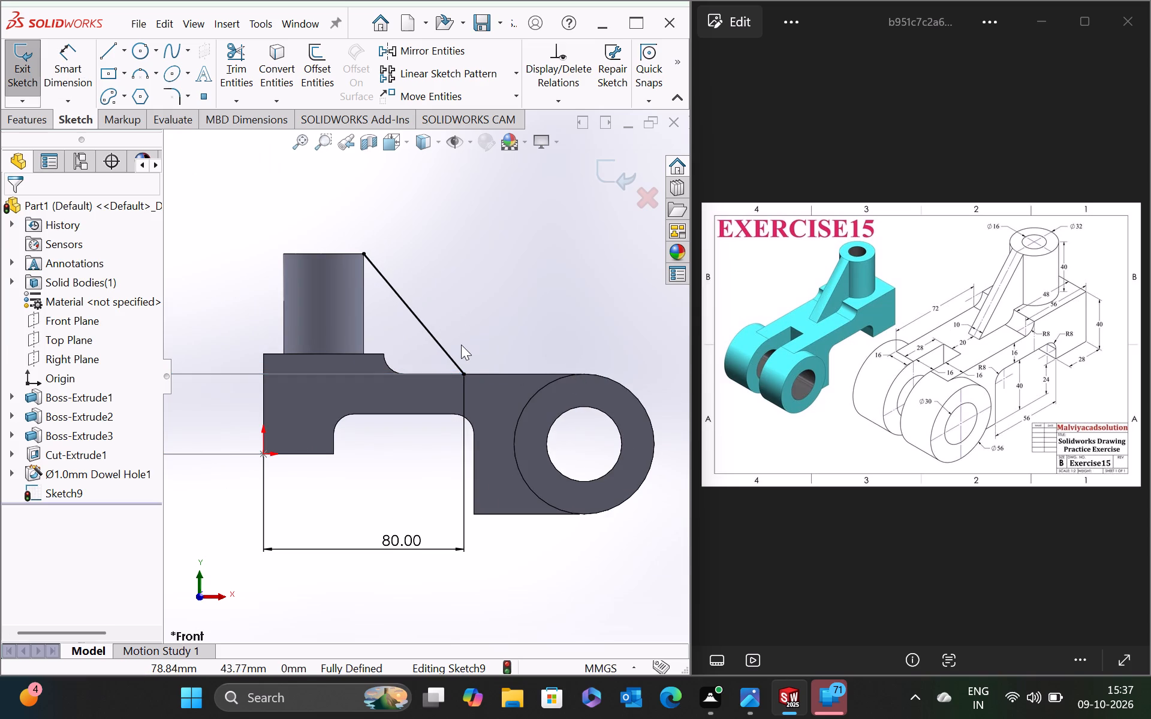
Examine from several angles how the sloping rib line meets the arm's top surface and the boss.
{"action": "scroll", "coordinate": [462, 343], "scroll_direction": "down", "scroll_amount": 3}
{"action": "scroll", "coordinate": [485, 392], "scroll_direction": "down", "scroll_amount": 3}
{"action": "middle_click_drag", "start_coordinate": [472, 354], "coordinate": [480, 400]}
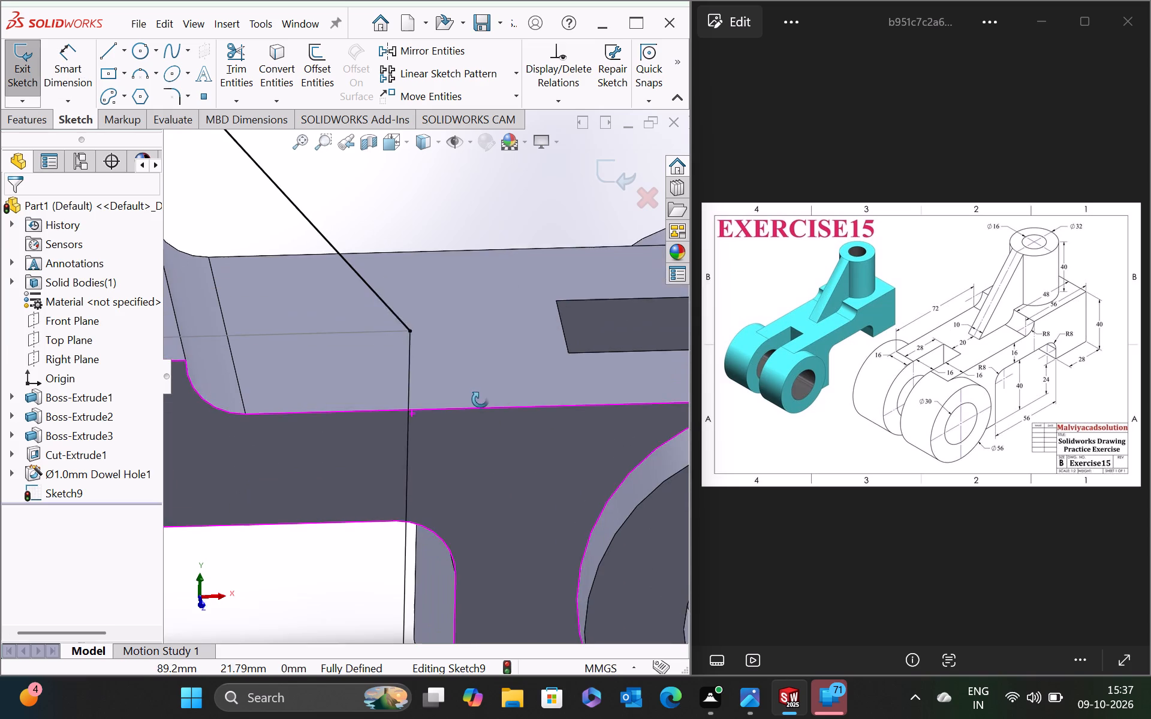
{"action": "middle_click_drag", "start_coordinate": [480, 400], "coordinate": [483, 415]}
{"action": "middle_click_drag", "start_coordinate": [300, 549], "coordinate": [286, 516]}
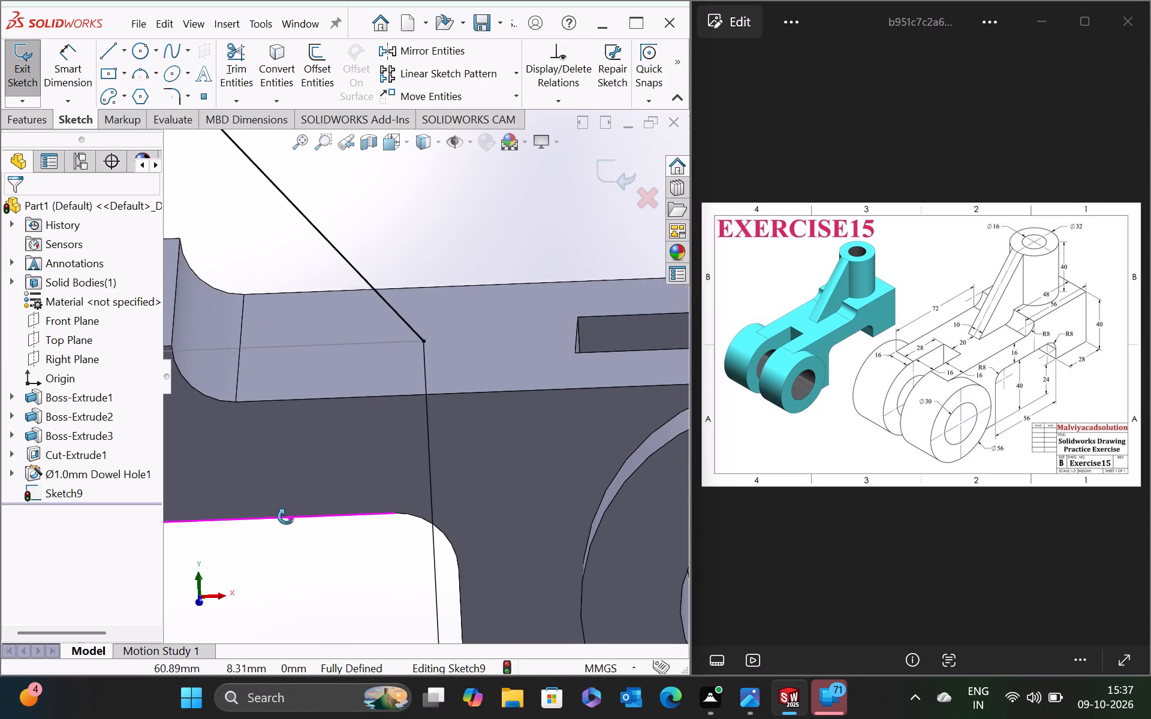
{"action": "middle_click_drag", "start_coordinate": [286, 516], "coordinate": [310, 540]}
{"action": "scroll", "coordinate": [322, 559], "scroll_direction": "up", "scroll_amount": 2}
{"action": "scroll", "coordinate": [322, 559], "scroll_direction": "down", "scroll_amount": 1}
{"action": "scroll", "coordinate": [322, 558], "scroll_direction": "up", "scroll_amount": 1}
{"action": "middle_click_drag", "start_coordinate": [324, 537], "coordinate": [311, 504]}
{"action": "scroll", "coordinate": [310, 491], "scroll_direction": "up", "scroll_amount": 4}
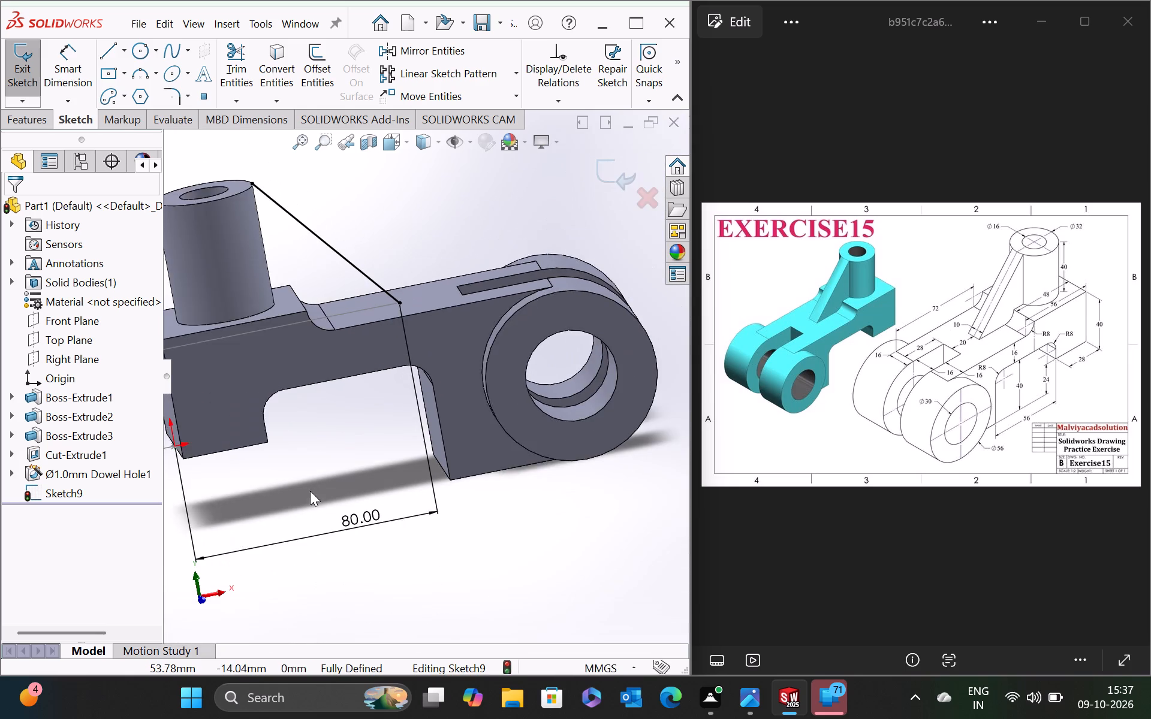
{"action": "scroll", "coordinate": [372, 401], "scroll_direction": "down", "scroll_amount": 1}
{"action": "scroll", "coordinate": [358, 430], "scroll_direction": "up", "scroll_amount": 1}
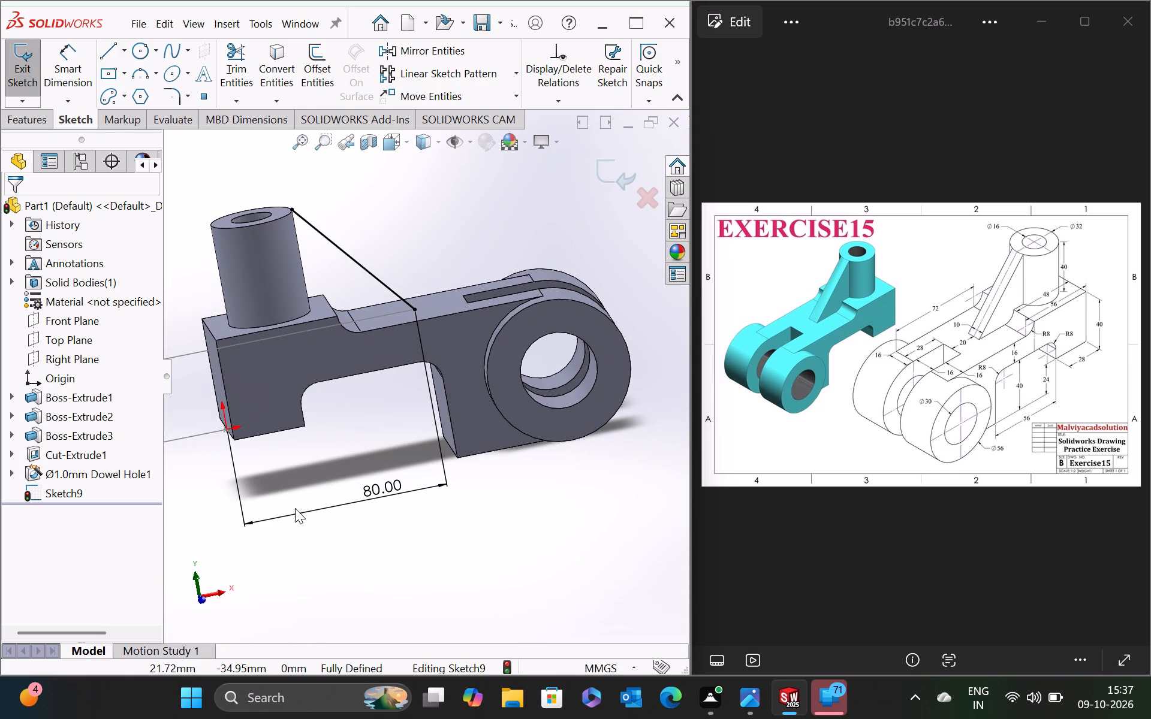
{"action": "scroll", "coordinate": [339, 416], "scroll_direction": "down", "scroll_amount": 2}
Convert the arm's top edge, the step's fillet edge, the raised block's top edge and the boss's silhouette edge into sketch entities.
{"action": "left_click", "coordinate": [283, 50]}
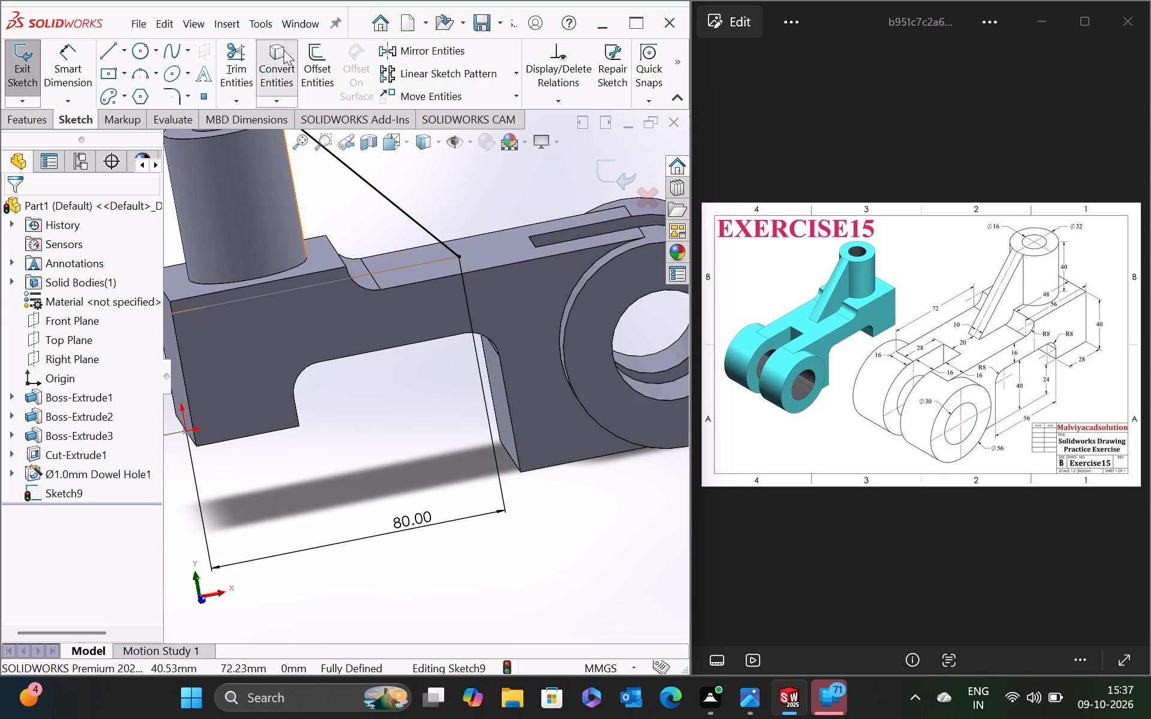
{"action": "left_click", "coordinate": [433, 277]}
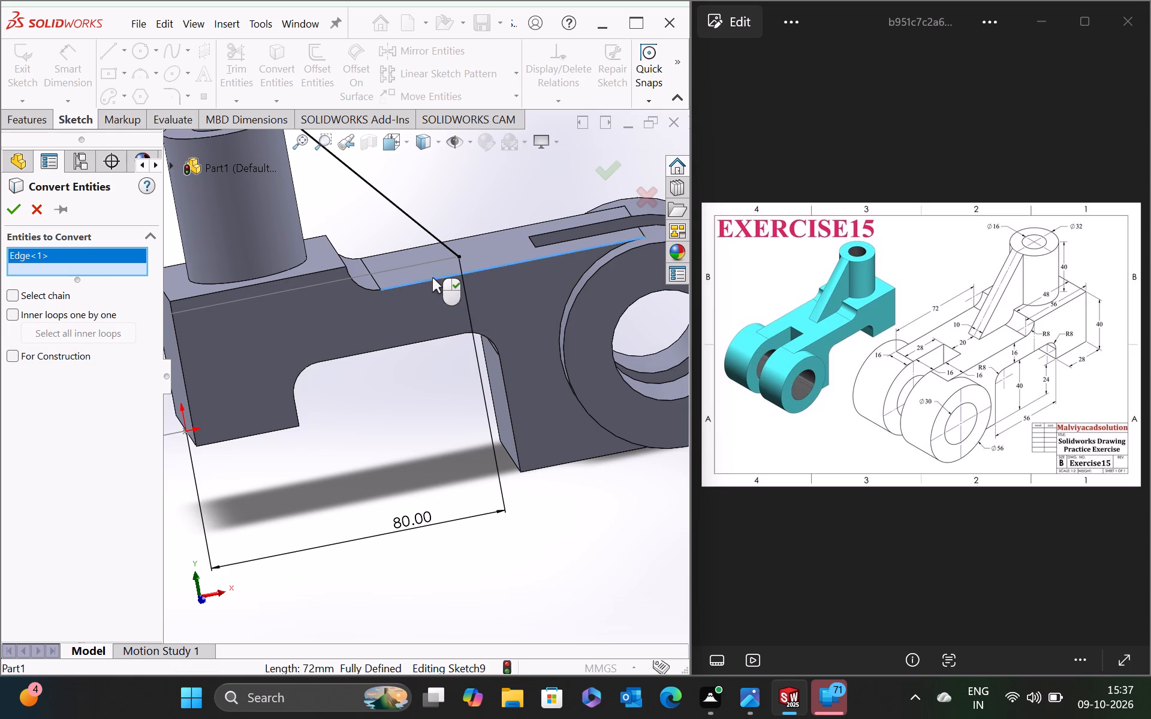
{"action": "left_click", "coordinate": [367, 288]}
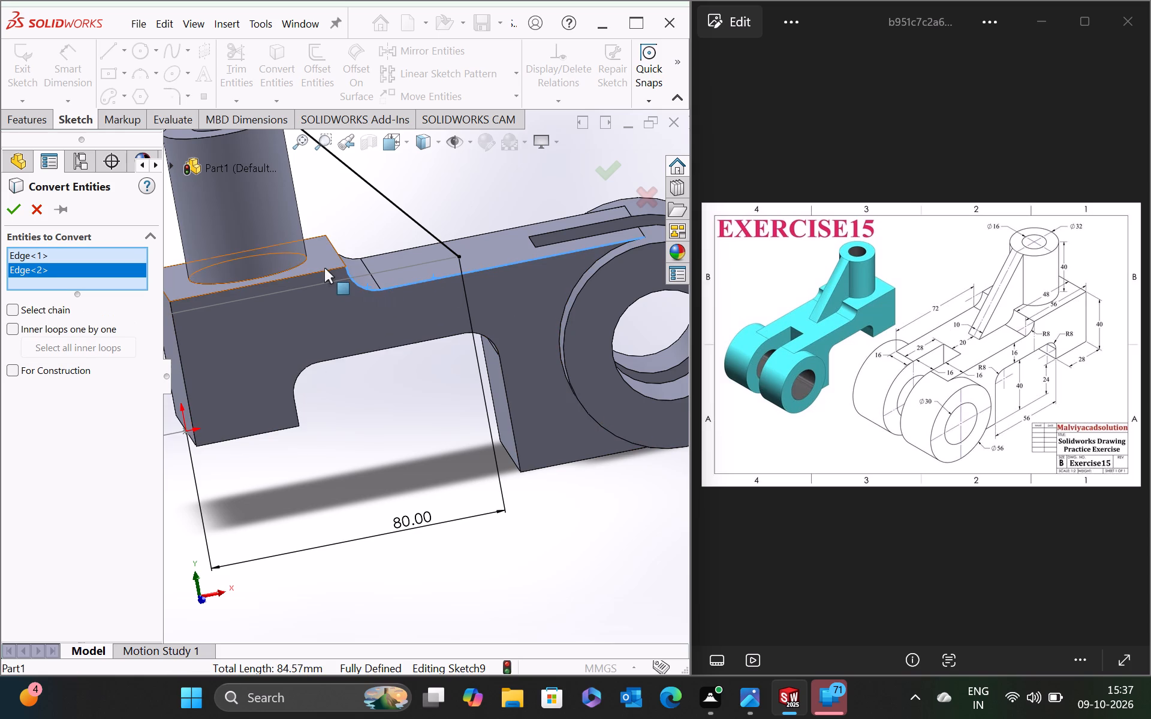
{"action": "left_click", "coordinate": [330, 270]}
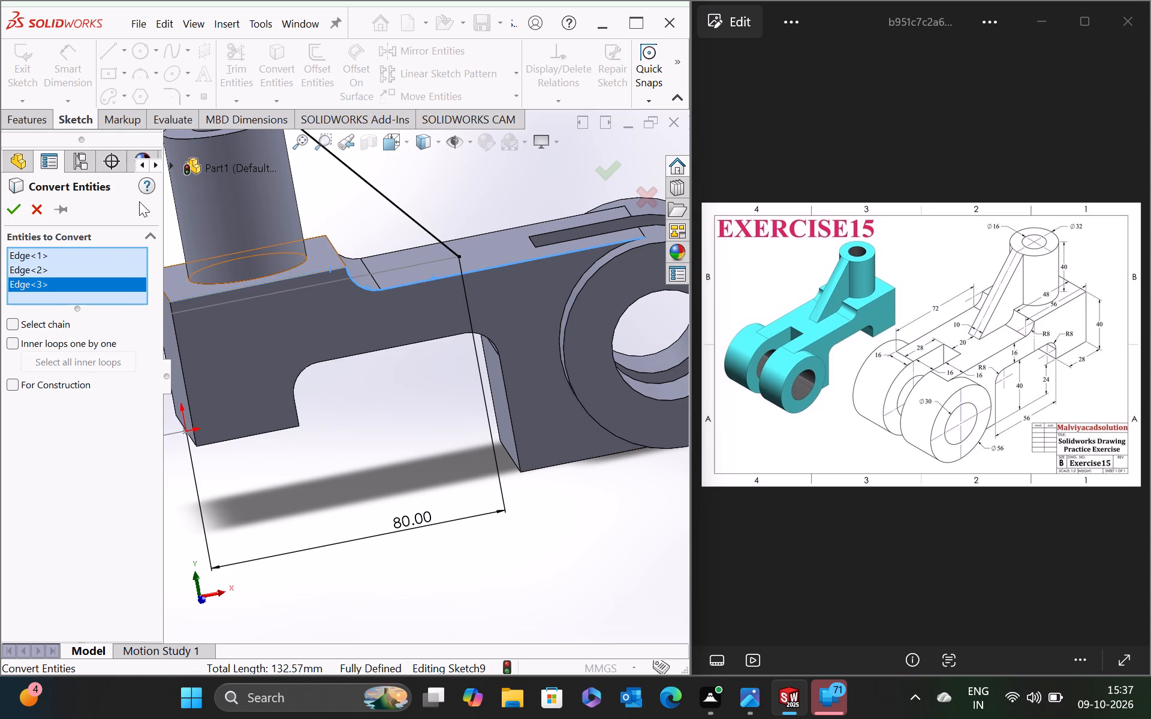
{"action": "left_click", "coordinate": [300, 216]}
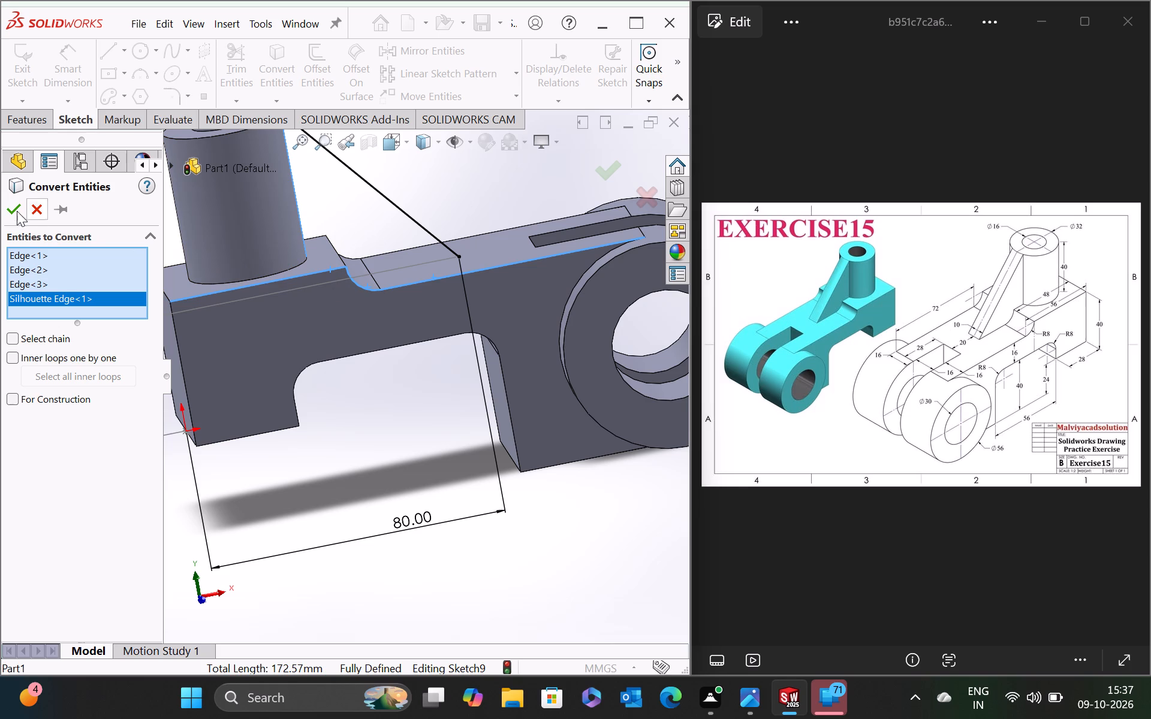
{"action": "left_click", "coordinate": [16, 207]}
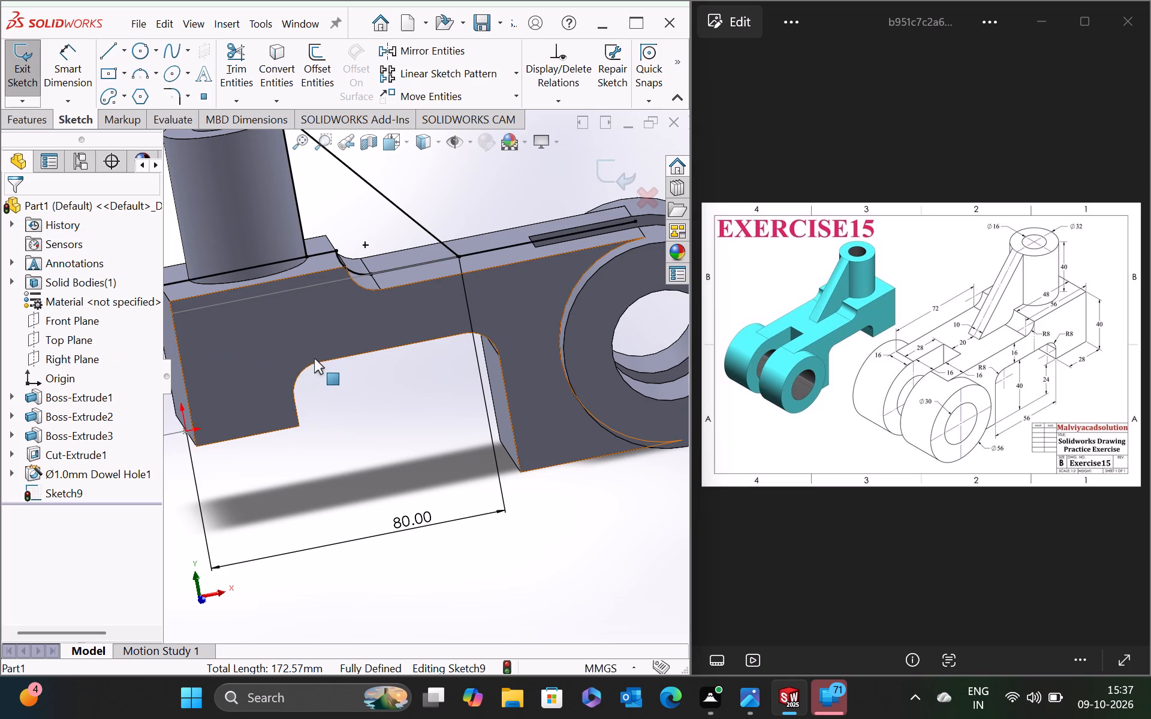
Trim the converted lines under the boss and beyond the sloping line's lower end, leaving a closed rib outline.
{"action": "scroll", "coordinate": [314, 358], "scroll_direction": "up", "scroll_amount": 2}
{"action": "middle_click_drag", "start_coordinate": [388, 395], "coordinate": [360, 426]}
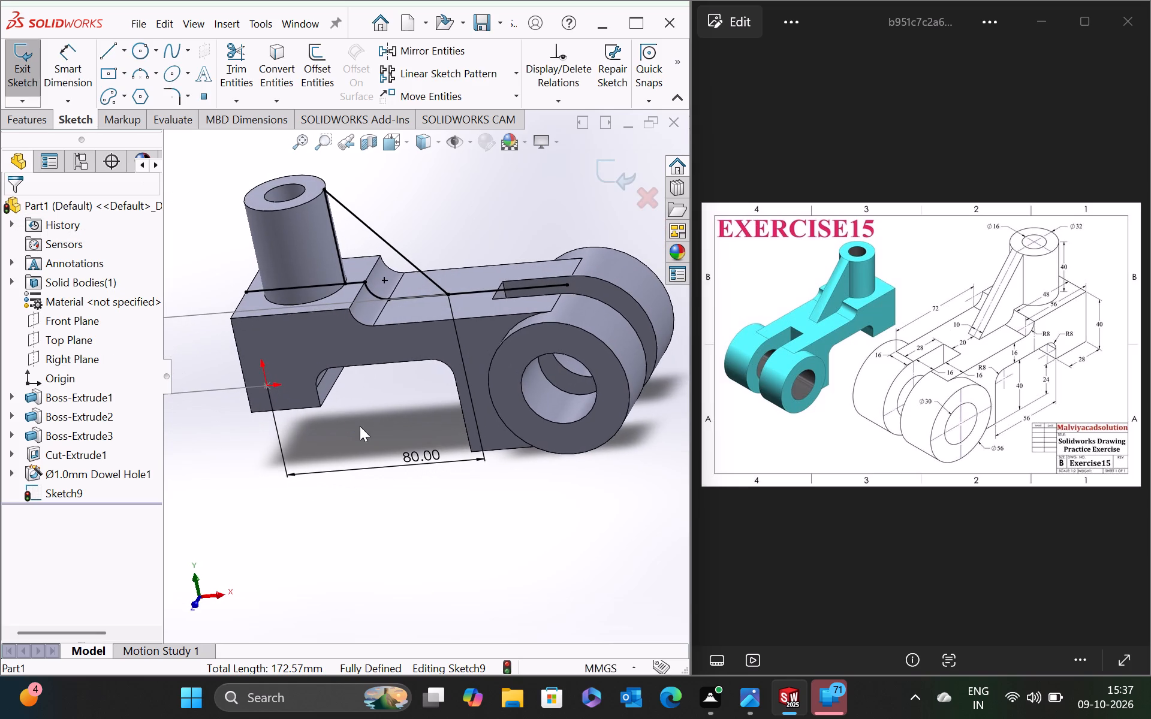
{"action": "middle_click_drag", "start_coordinate": [360, 426], "coordinate": [359, 425]}
{"action": "left_click", "coordinate": [231, 63]}
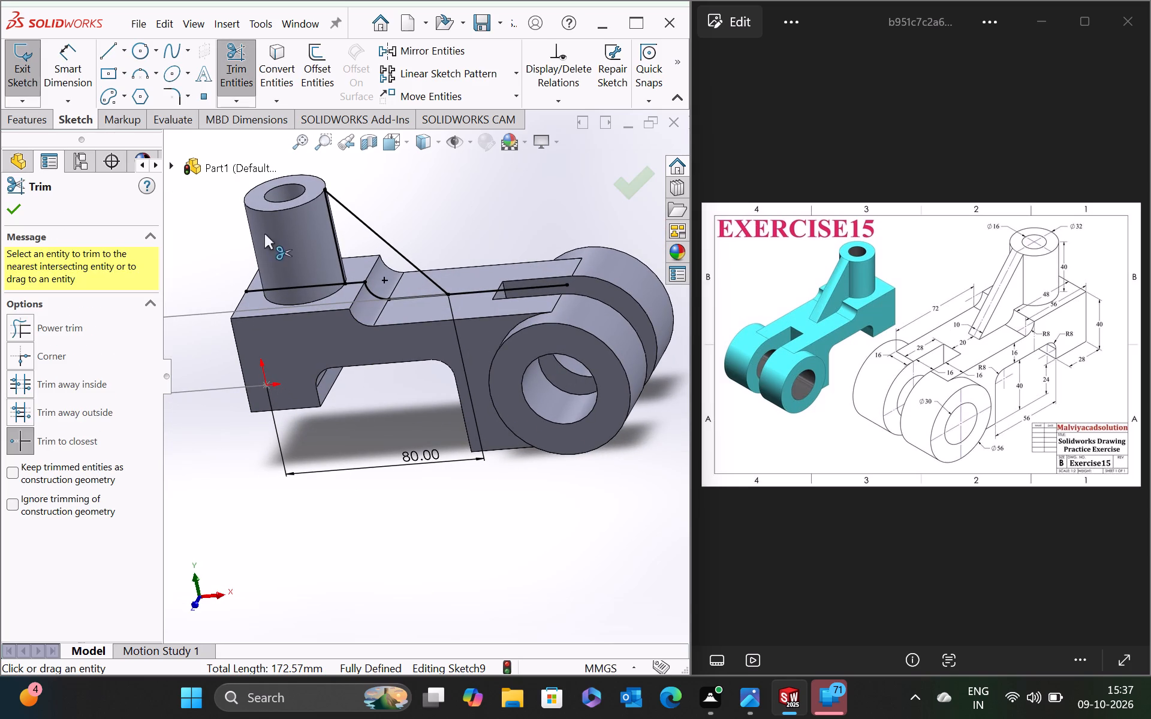
{"action": "left_click", "coordinate": [294, 286]}
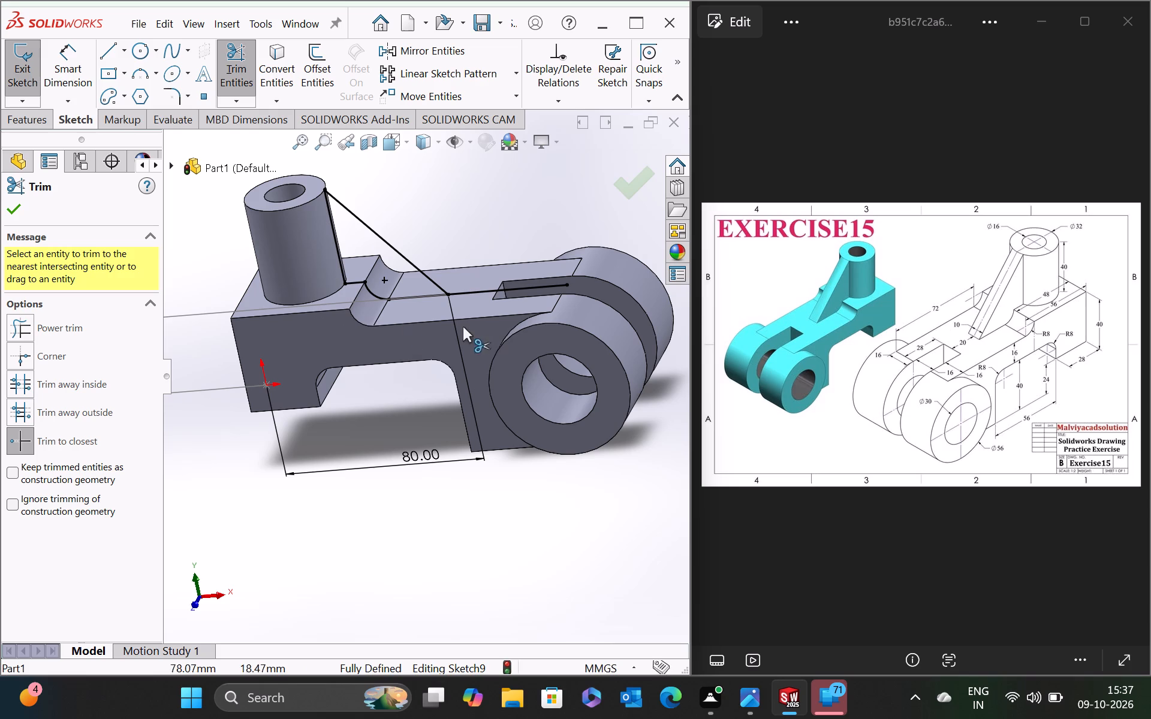
{"action": "left_click", "coordinate": [490, 290]}
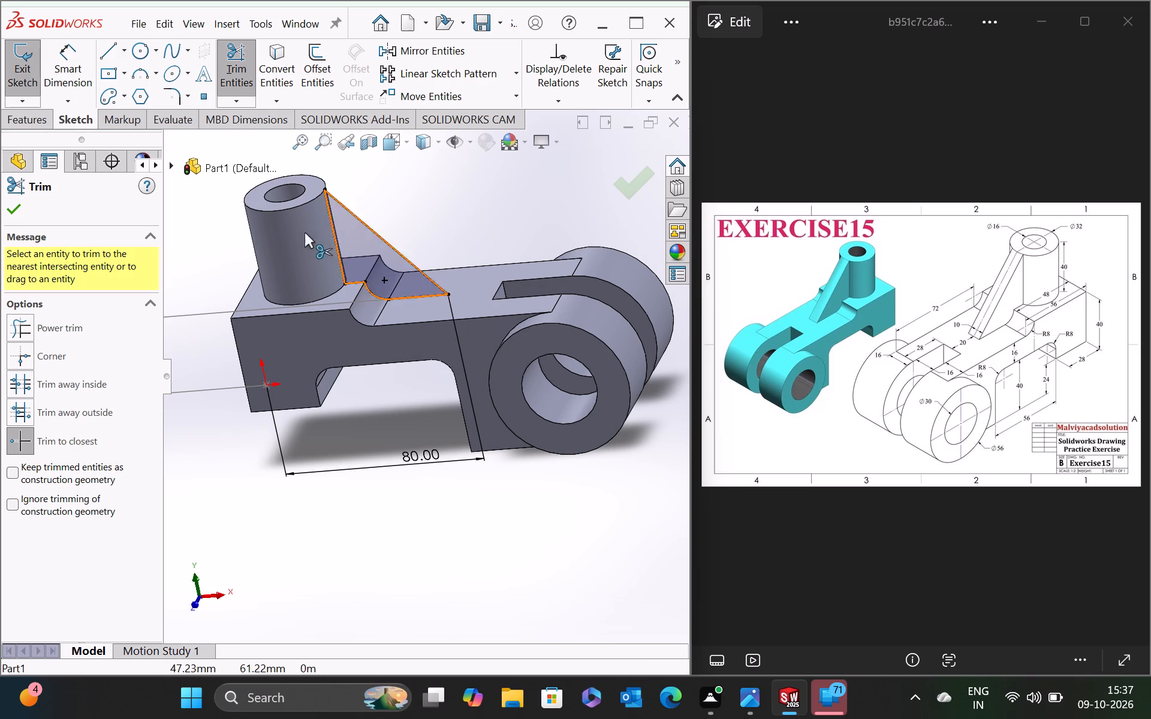
{"action": "left_click", "coordinate": [7, 207]}
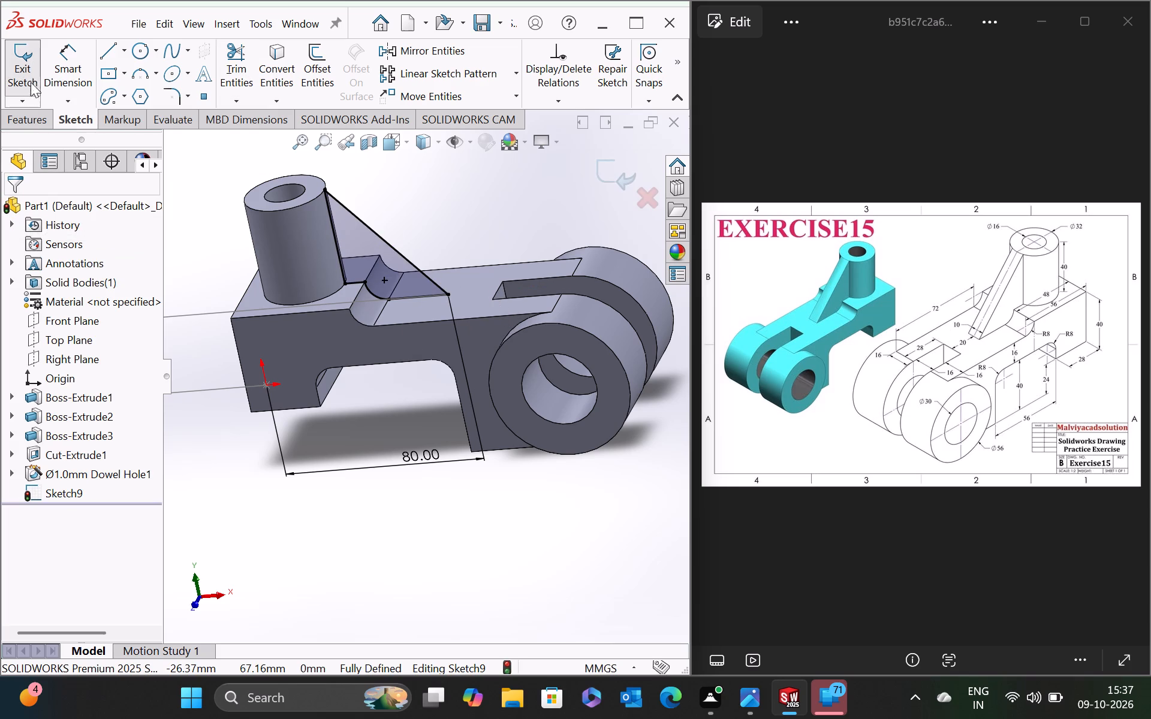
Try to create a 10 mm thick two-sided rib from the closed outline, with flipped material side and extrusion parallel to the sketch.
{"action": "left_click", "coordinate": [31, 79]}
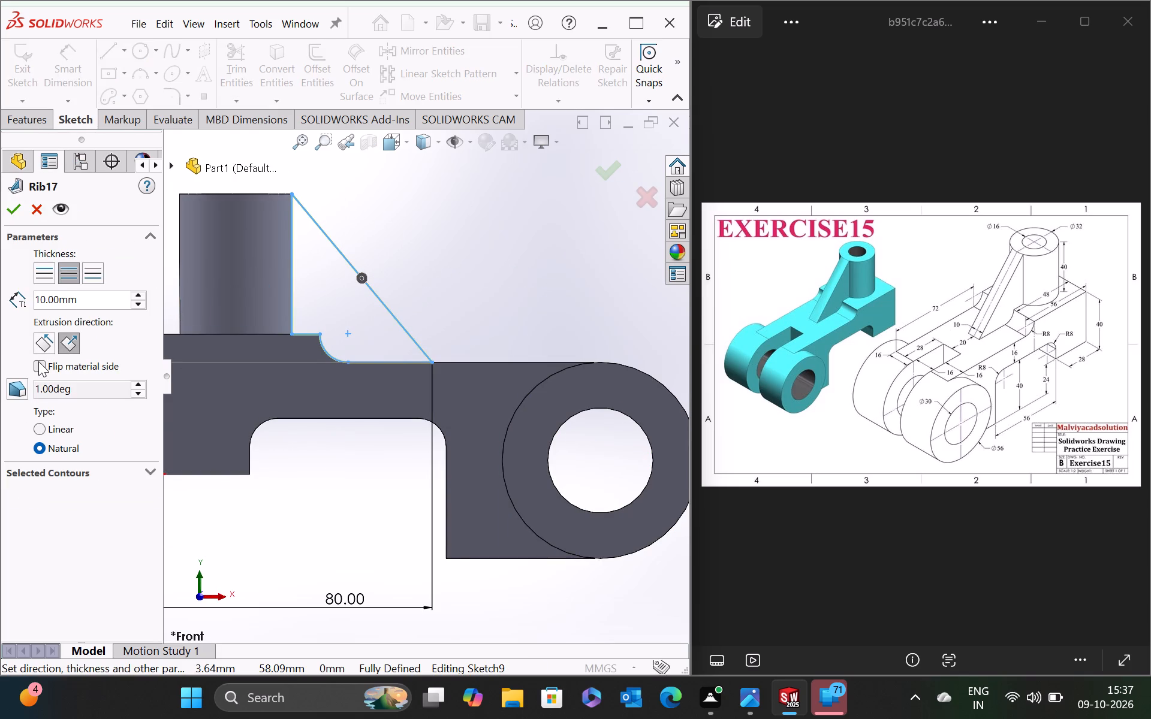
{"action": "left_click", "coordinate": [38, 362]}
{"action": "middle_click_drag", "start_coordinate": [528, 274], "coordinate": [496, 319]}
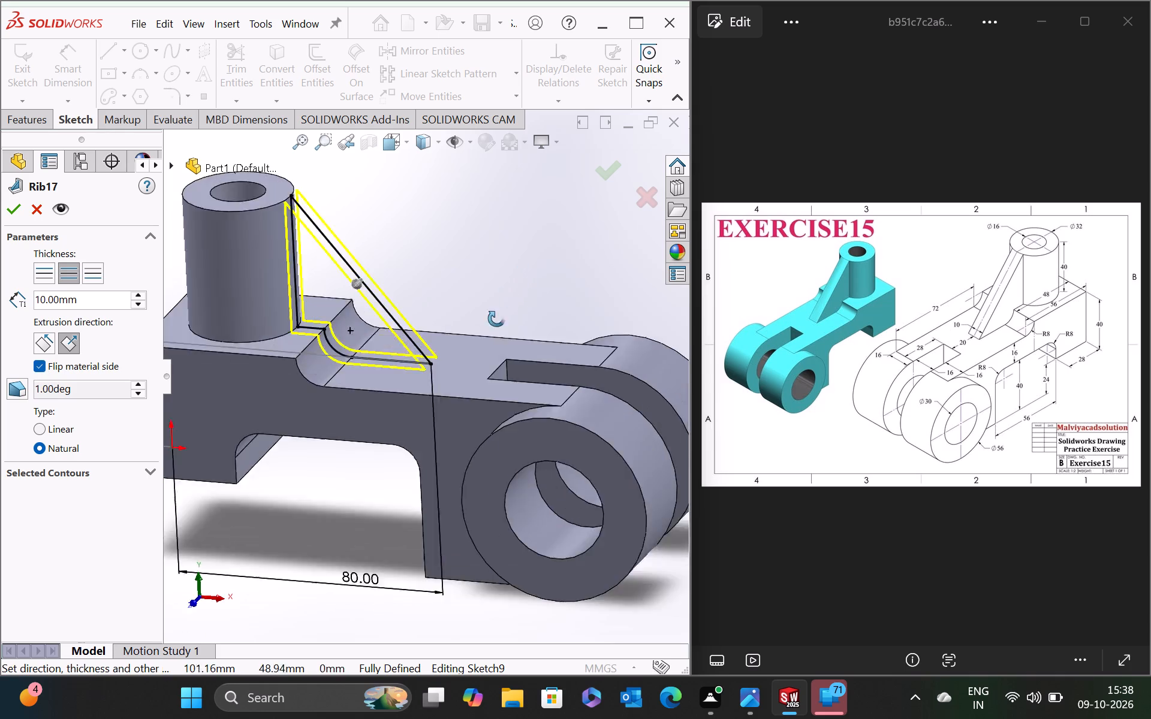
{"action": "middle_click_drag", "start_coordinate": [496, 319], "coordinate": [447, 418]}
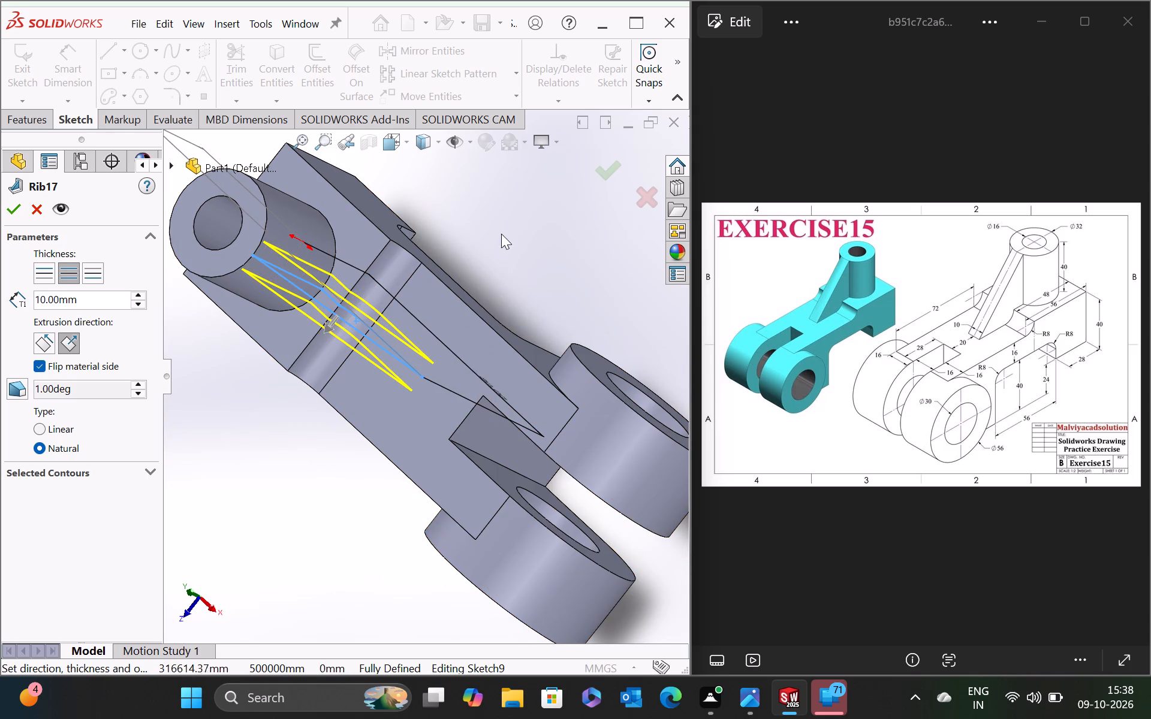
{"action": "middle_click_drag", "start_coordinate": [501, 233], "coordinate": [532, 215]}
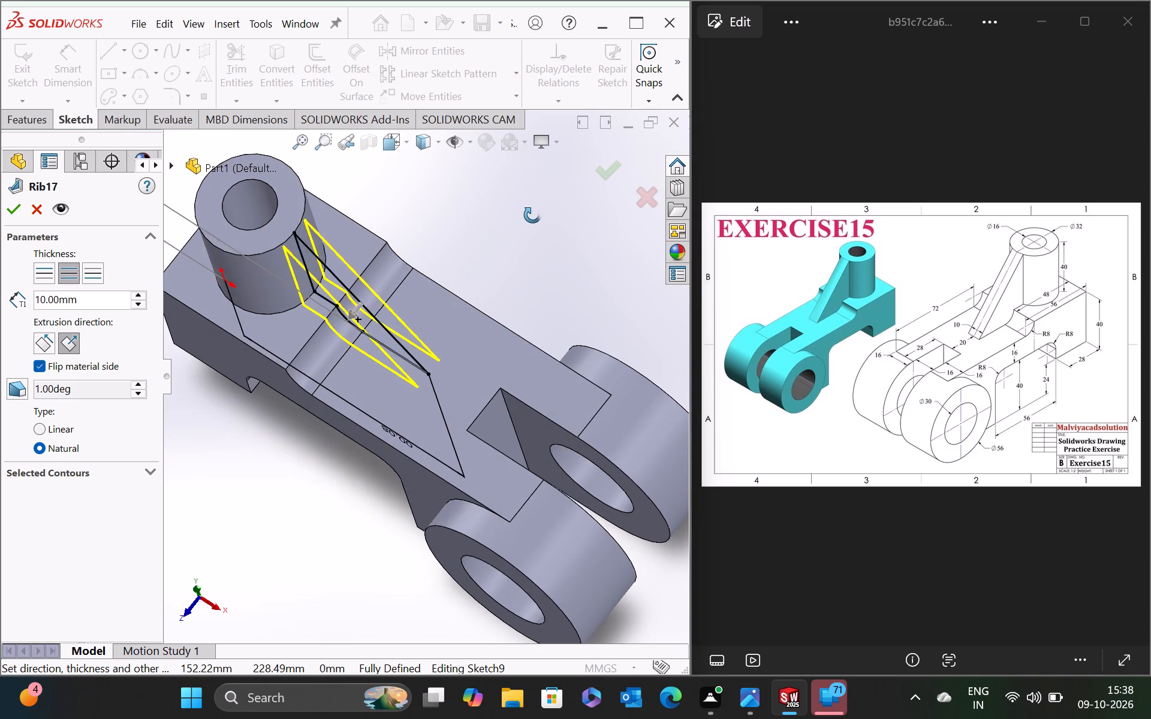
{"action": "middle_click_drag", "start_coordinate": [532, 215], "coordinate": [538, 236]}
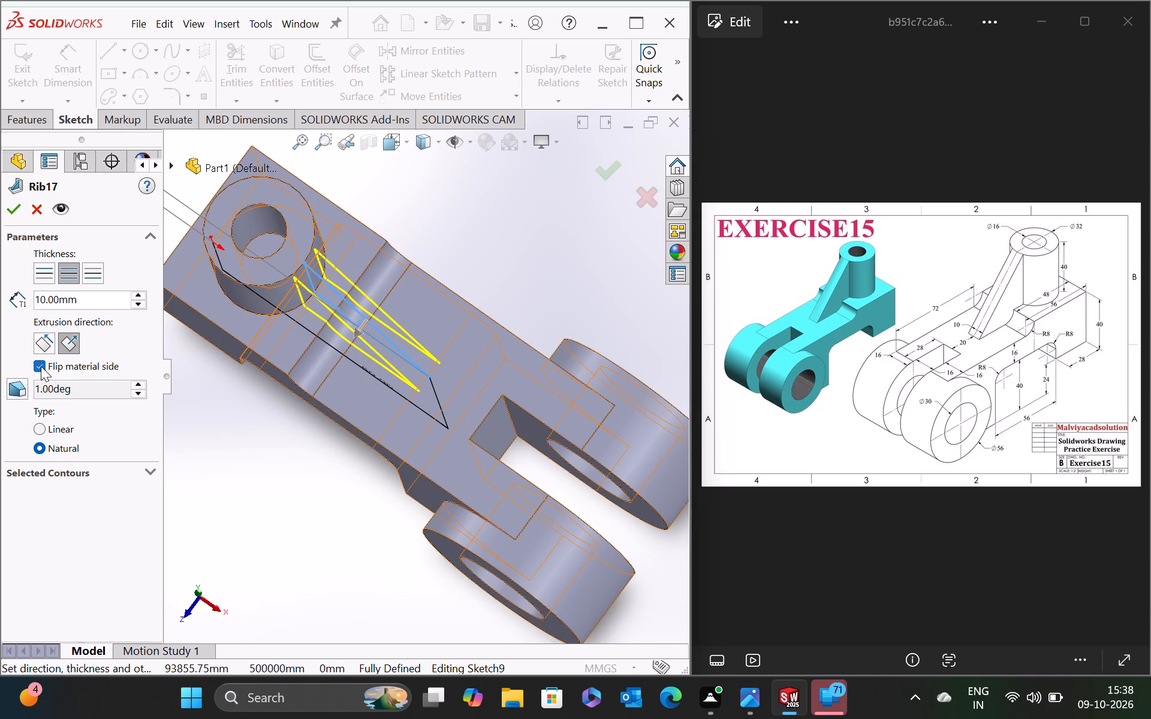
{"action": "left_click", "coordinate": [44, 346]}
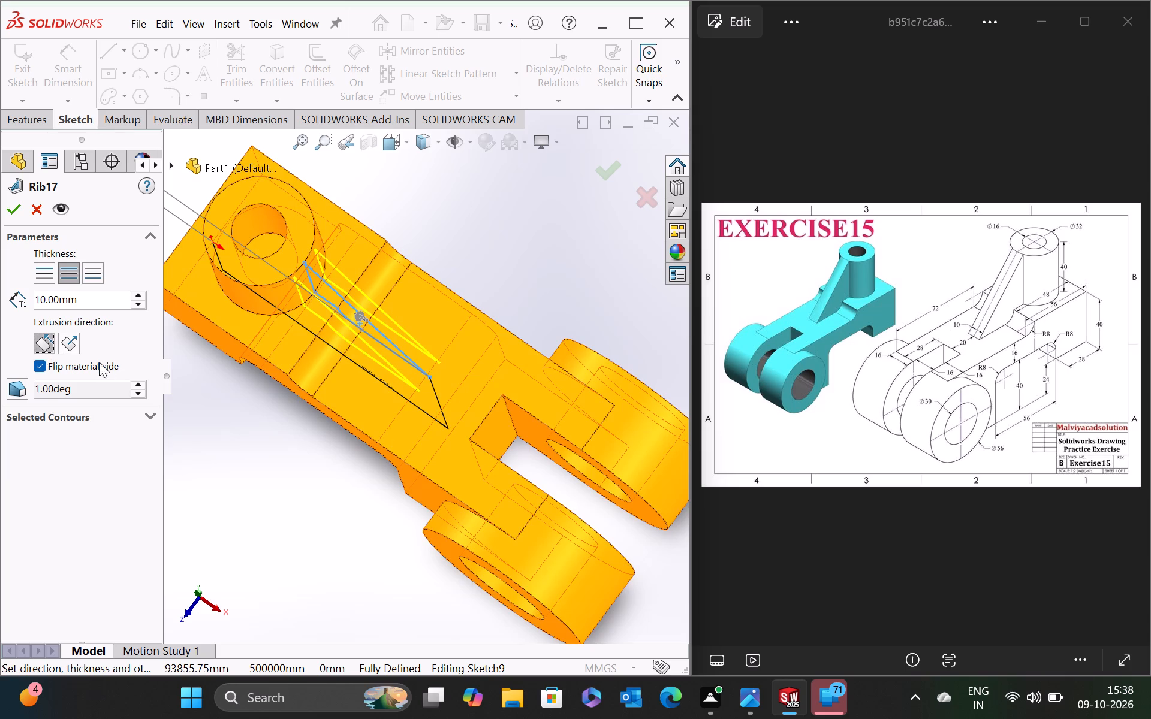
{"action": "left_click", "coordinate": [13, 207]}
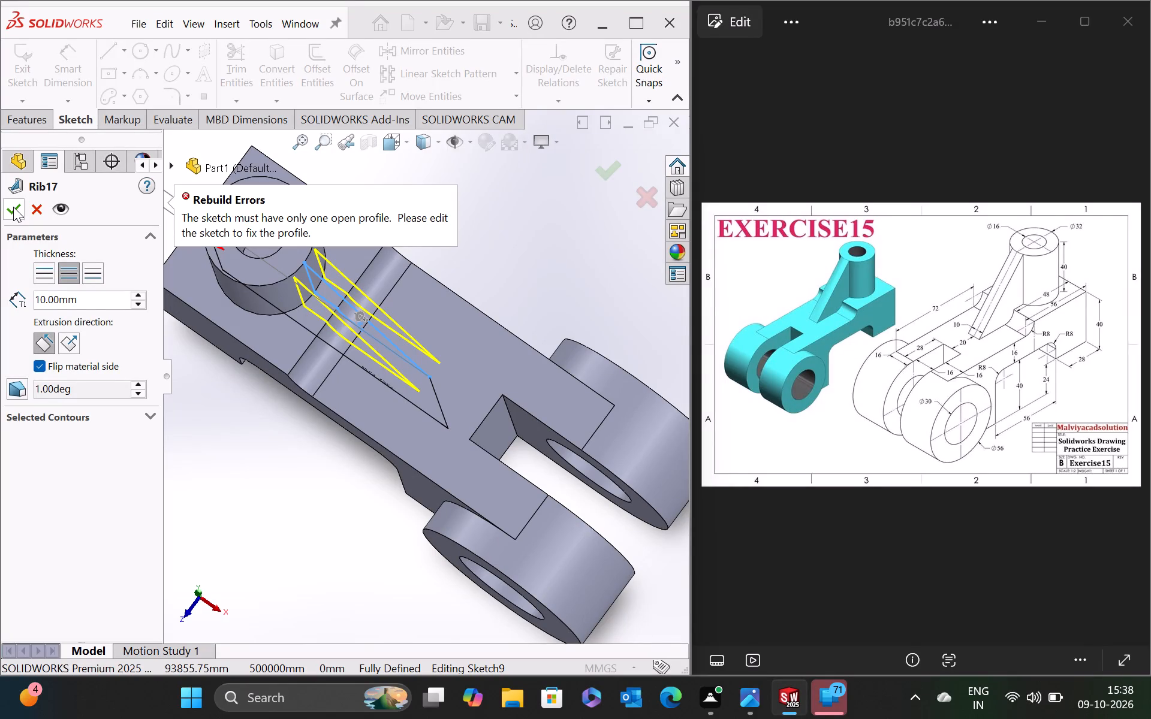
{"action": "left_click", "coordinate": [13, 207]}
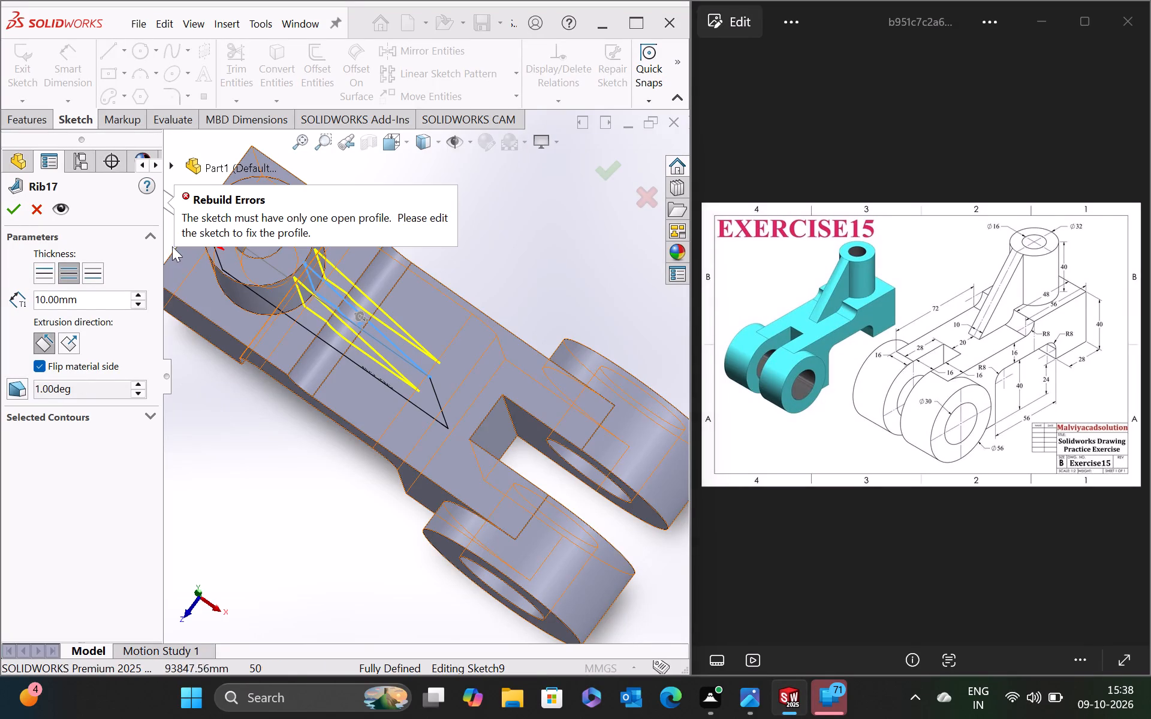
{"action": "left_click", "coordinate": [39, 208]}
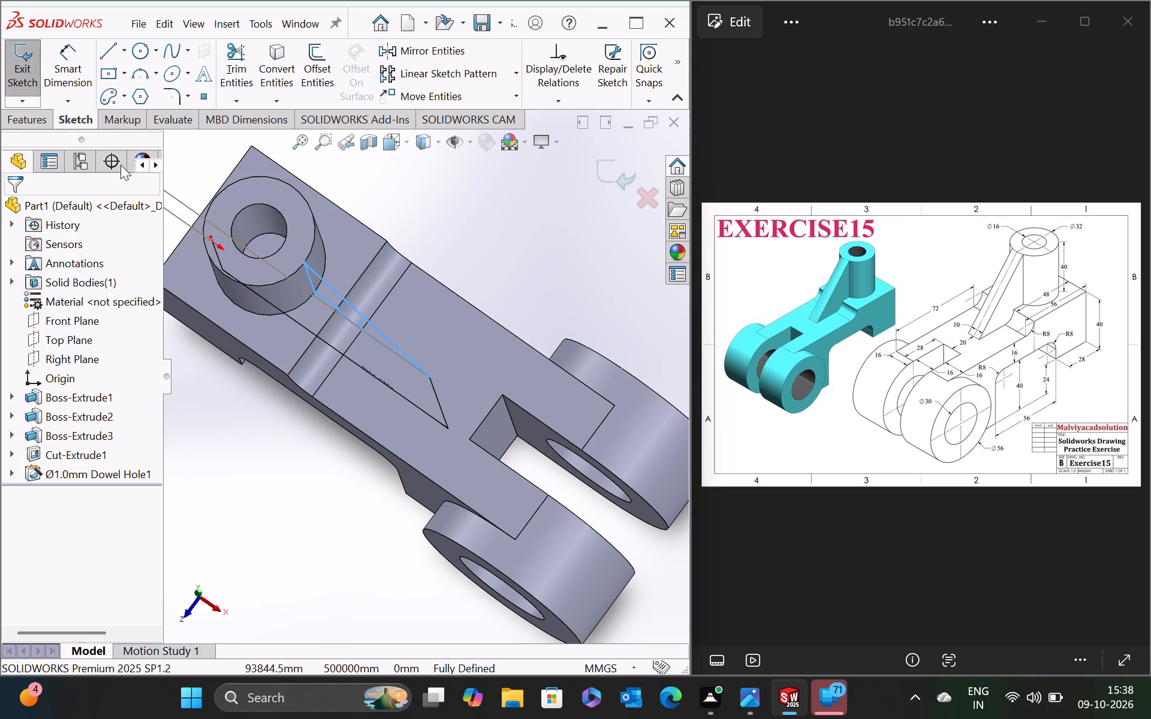
Examine the rib outline's corner at the boss's top and check the relations between the sloping line and the boss-side line.
{"action": "middle_click_drag", "start_coordinate": [319, 463], "coordinate": [325, 459]}
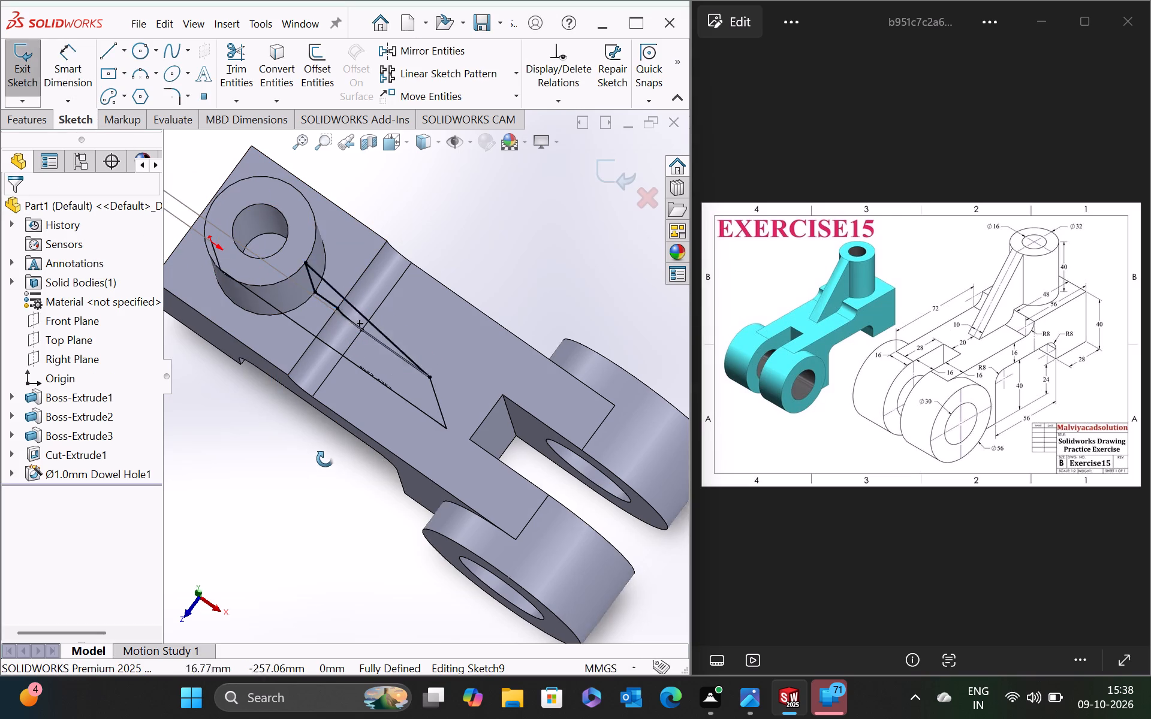
{"action": "middle_click_drag", "start_coordinate": [325, 459], "coordinate": [354, 376]}
{"action": "scroll", "coordinate": [334, 289], "scroll_direction": "down", "scroll_amount": 5}
{"action": "scroll", "coordinate": [395, 253], "scroll_direction": "up", "scroll_amount": 4}
{"action": "left_click", "coordinate": [469, 249]}
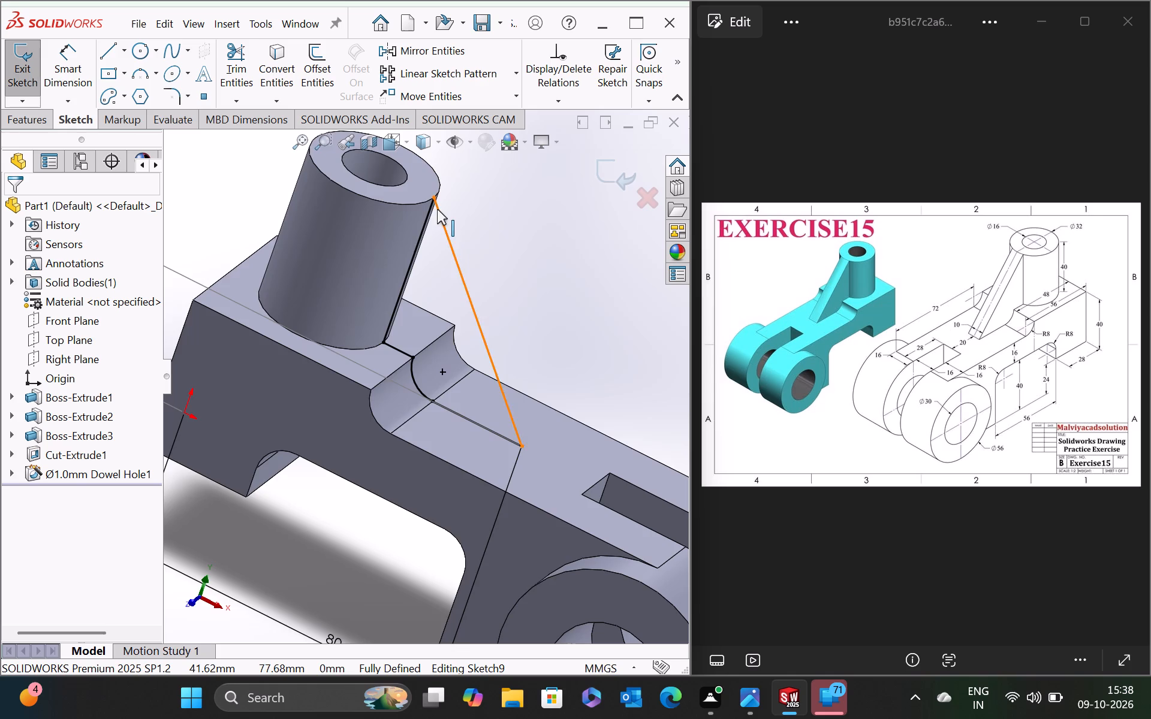
{"action": "scroll", "coordinate": [437, 209], "scroll_direction": "down", "scroll_amount": 7}
{"action": "scroll", "coordinate": [403, 268], "scroll_direction": "down", "scroll_amount": 6}
{"action": "scroll", "coordinate": [488, 349], "scroll_direction": "down", "scroll_amount": 5}
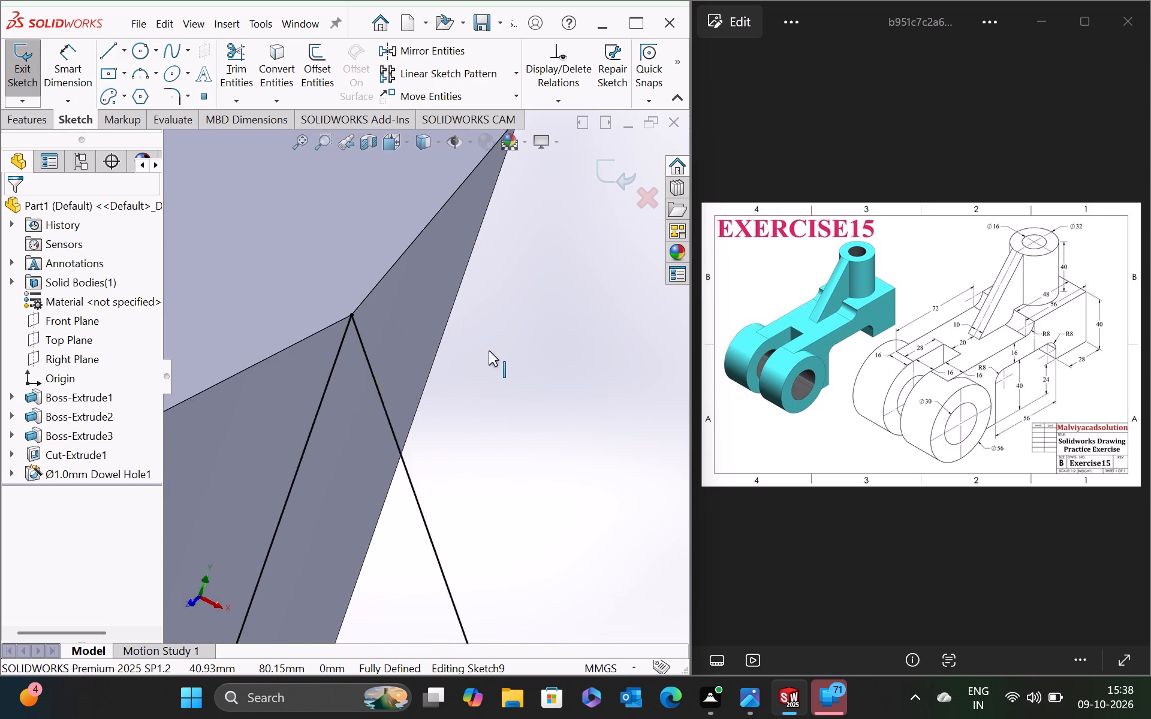
{"action": "scroll", "coordinate": [489, 351], "scroll_direction": "down", "scroll_amount": 2}
{"action": "left_click", "coordinate": [312, 331], "text": "ctrl"}
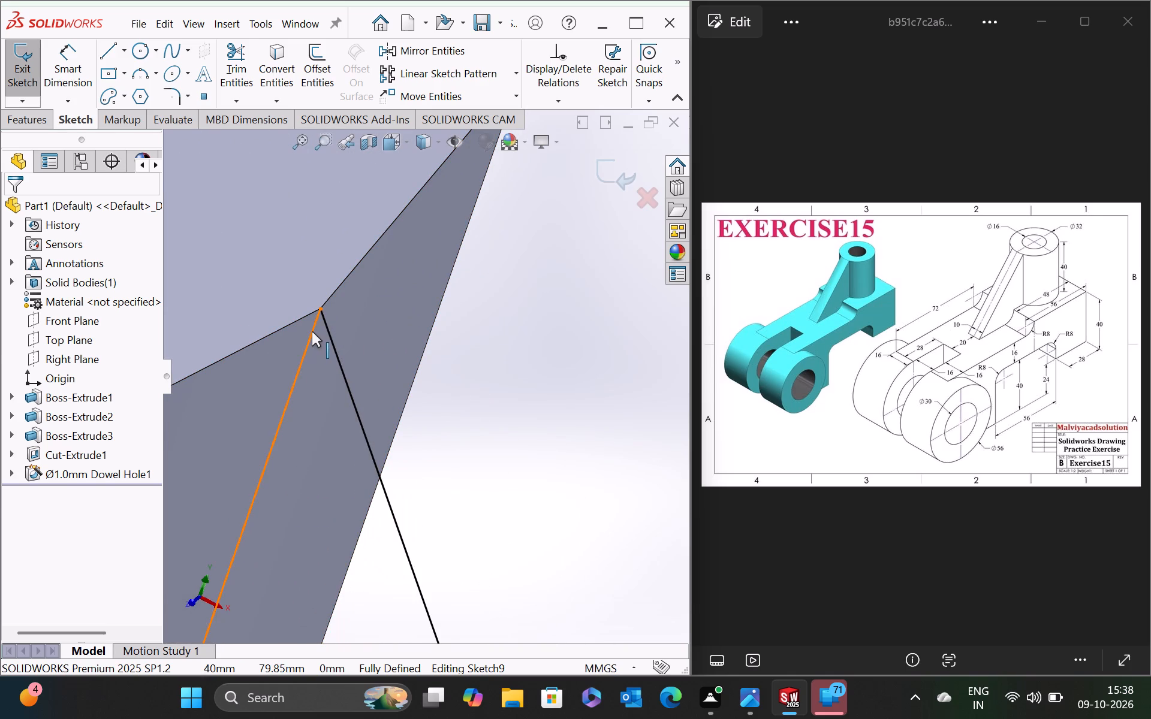
{"action": "left_click", "coordinate": [328, 325], "text": "ctrl"}
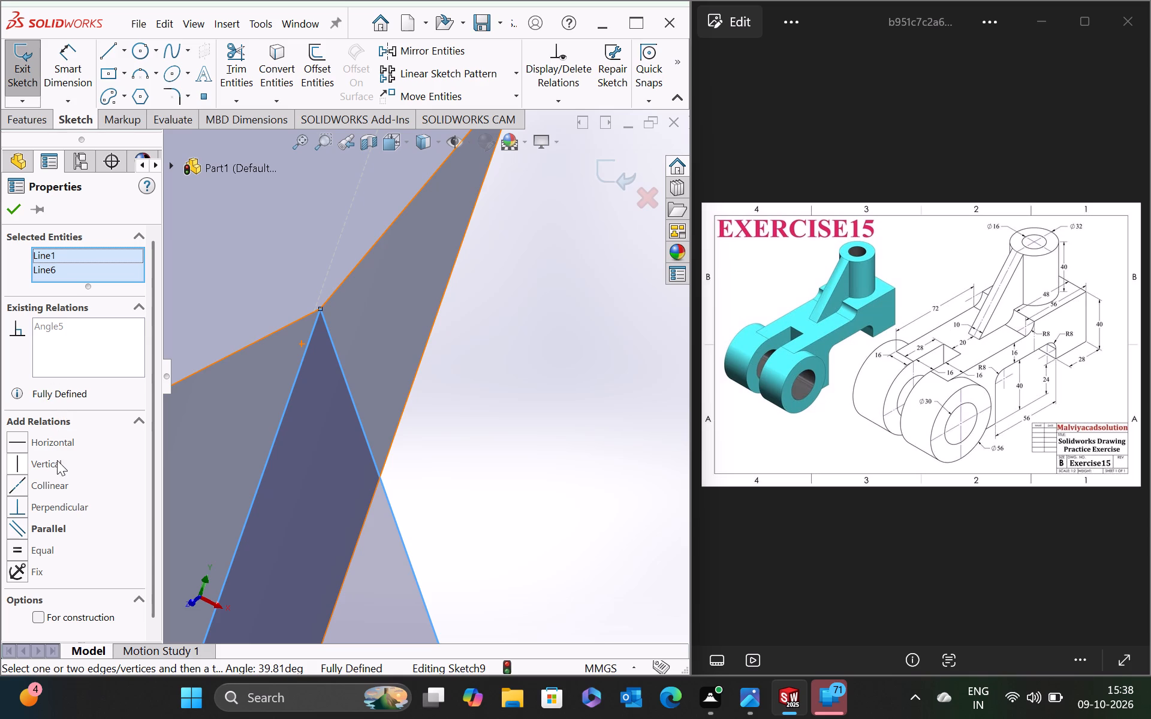
{"action": "left_click_drag", "start_coordinate": [150, 467], "coordinate": [150, 498]}
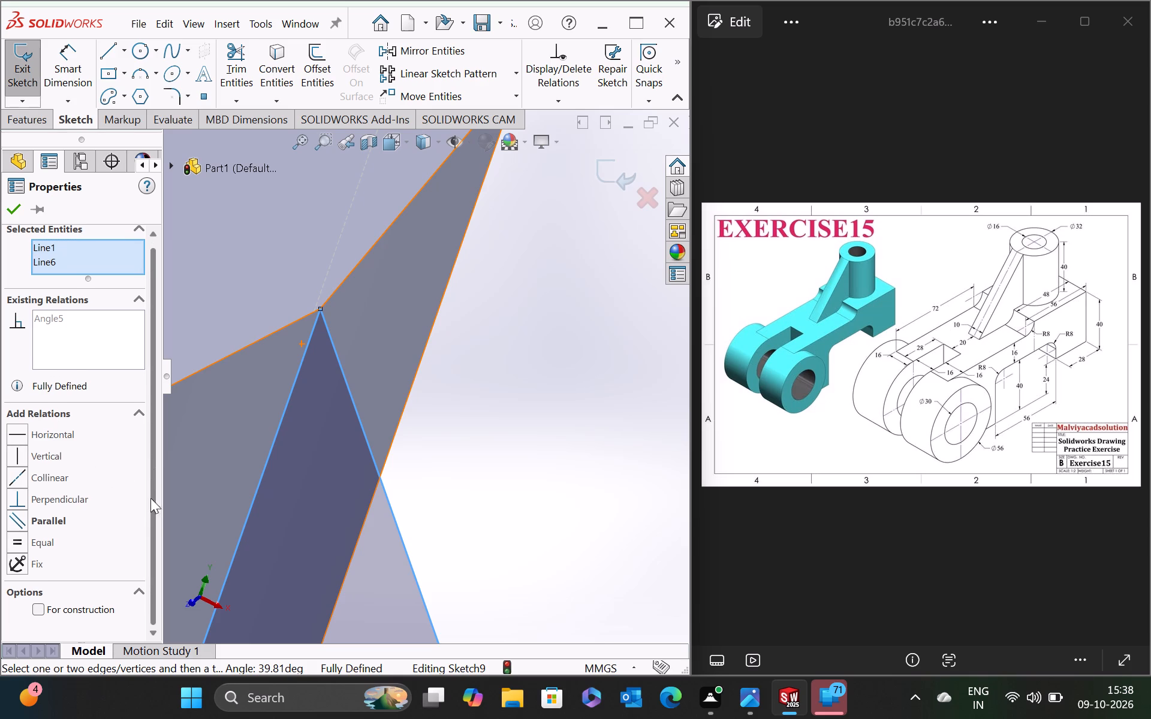
{"action": "left_click_drag", "start_coordinate": [150, 498], "coordinate": [150, 513]}
{"action": "left_click_drag", "start_coordinate": [152, 480], "coordinate": [162, 440]}
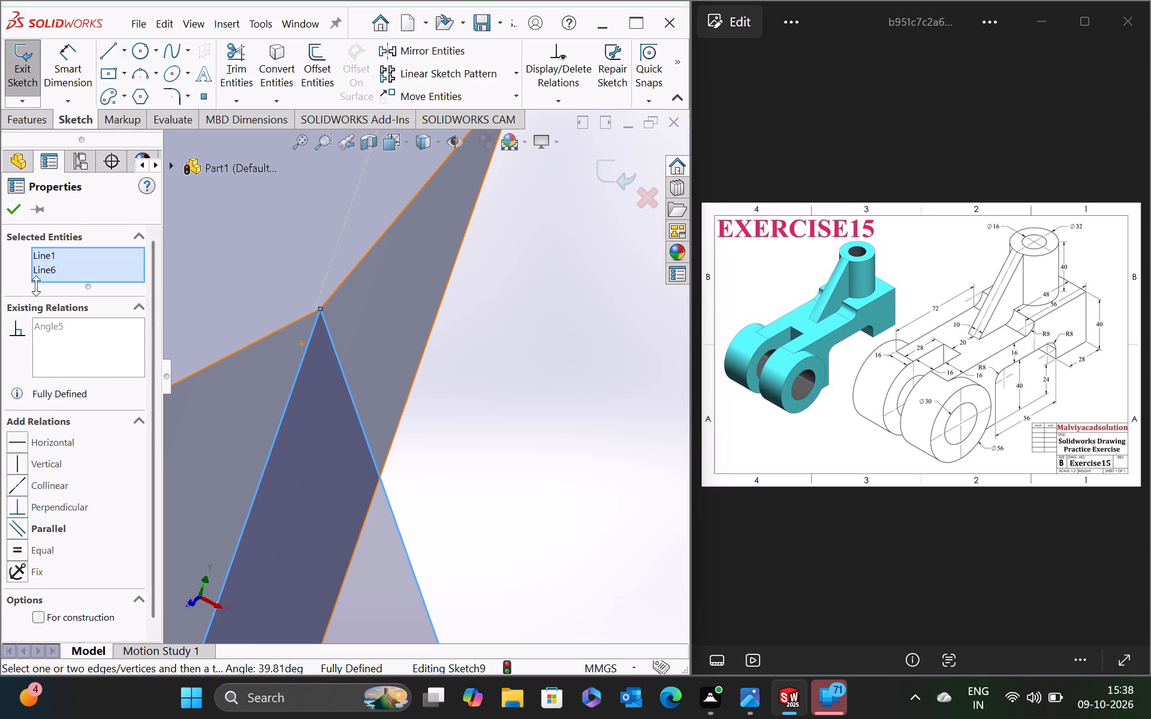
{"action": "key", "text": "Escape"}
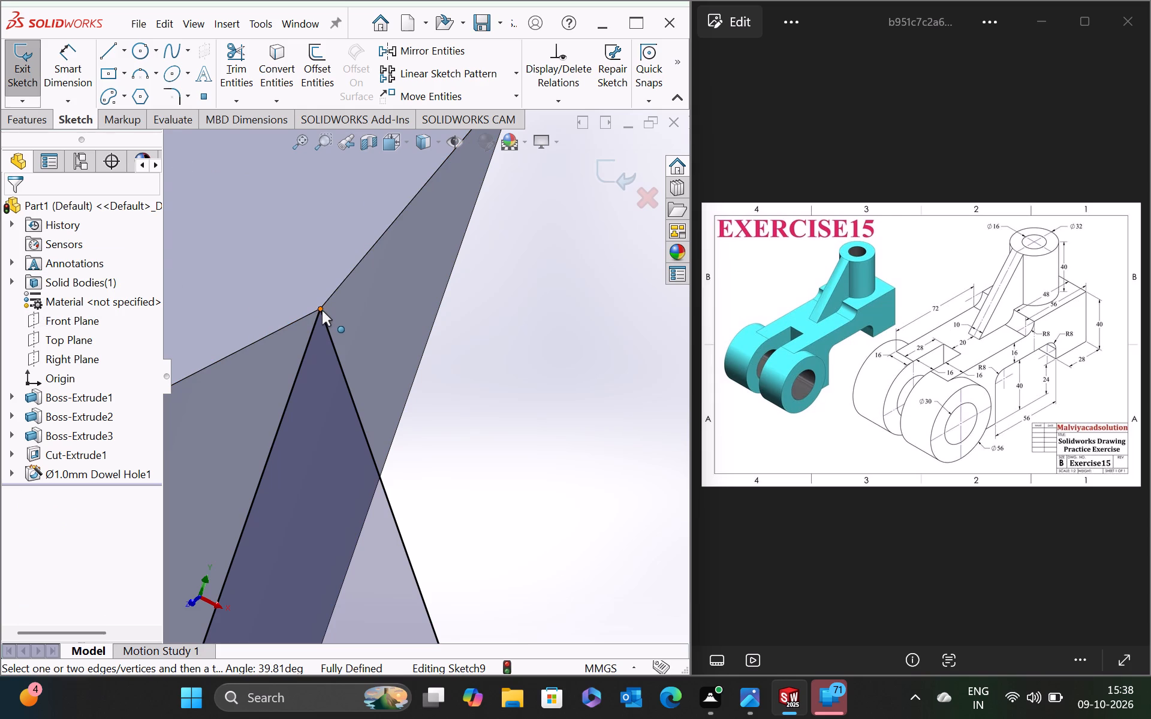
Examine the rib outline's corner at the boss's top, checking its corner point against the sloping line and the boss-side line.
{"action": "left_click", "coordinate": [322, 310]}
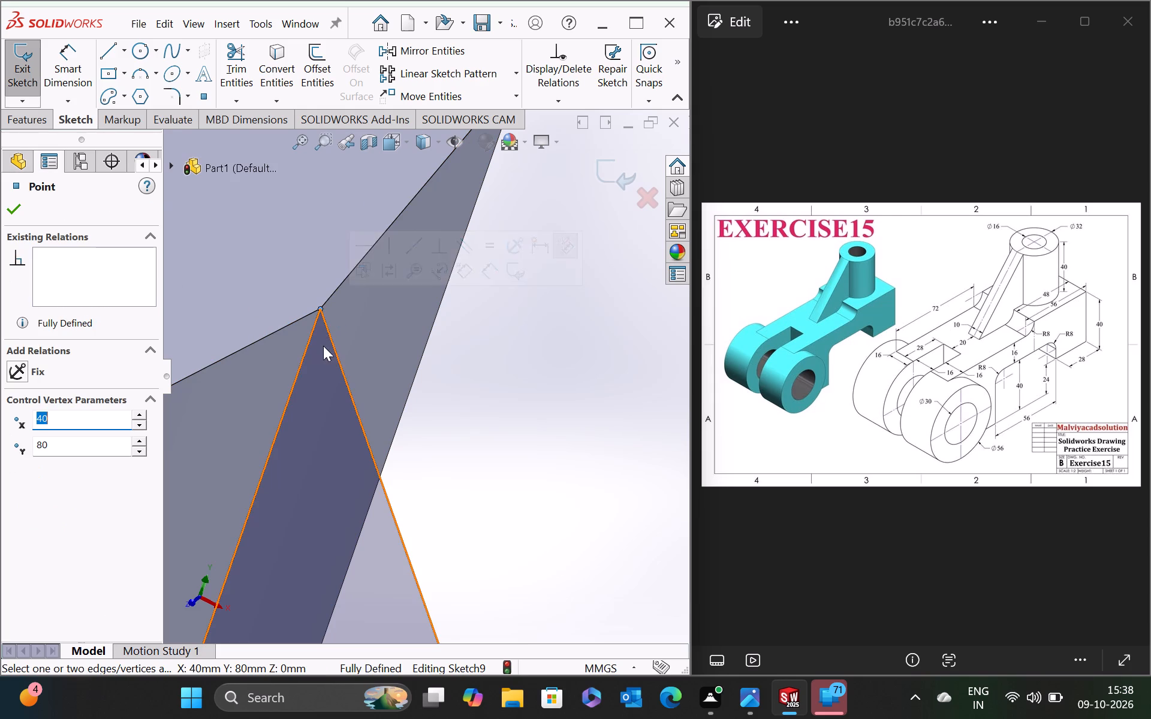
{"action": "left_click", "coordinate": [344, 374], "text": "ctrl"}
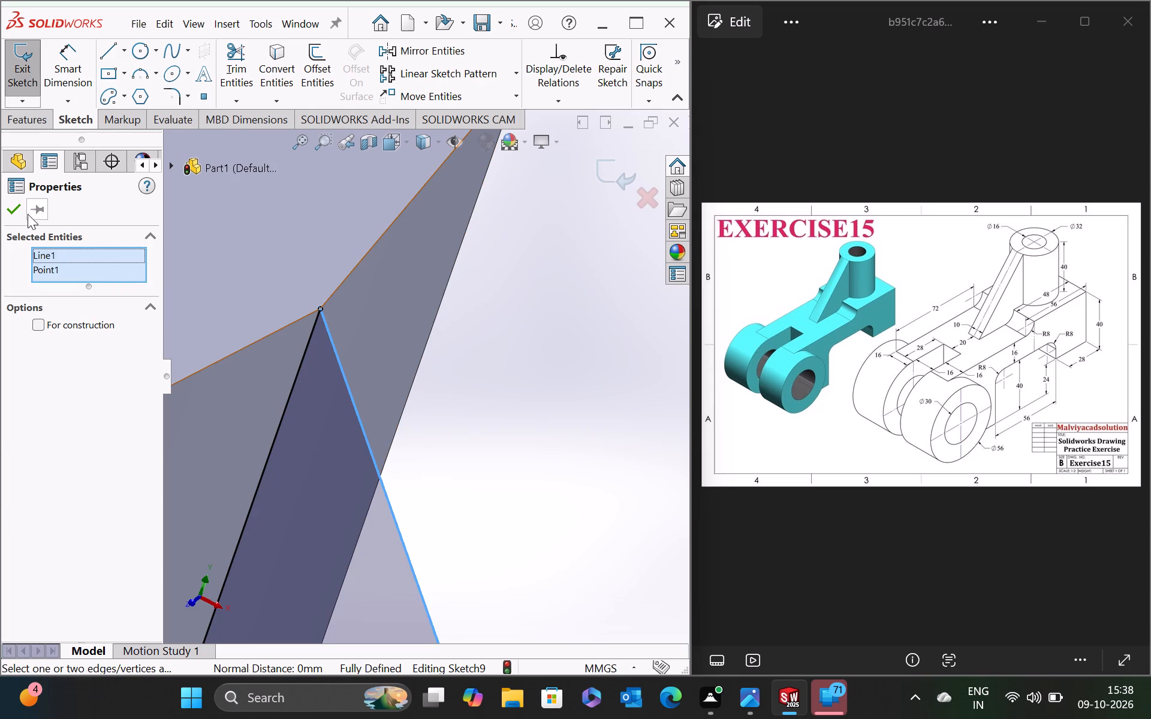
{"action": "key", "text": "Escape"}
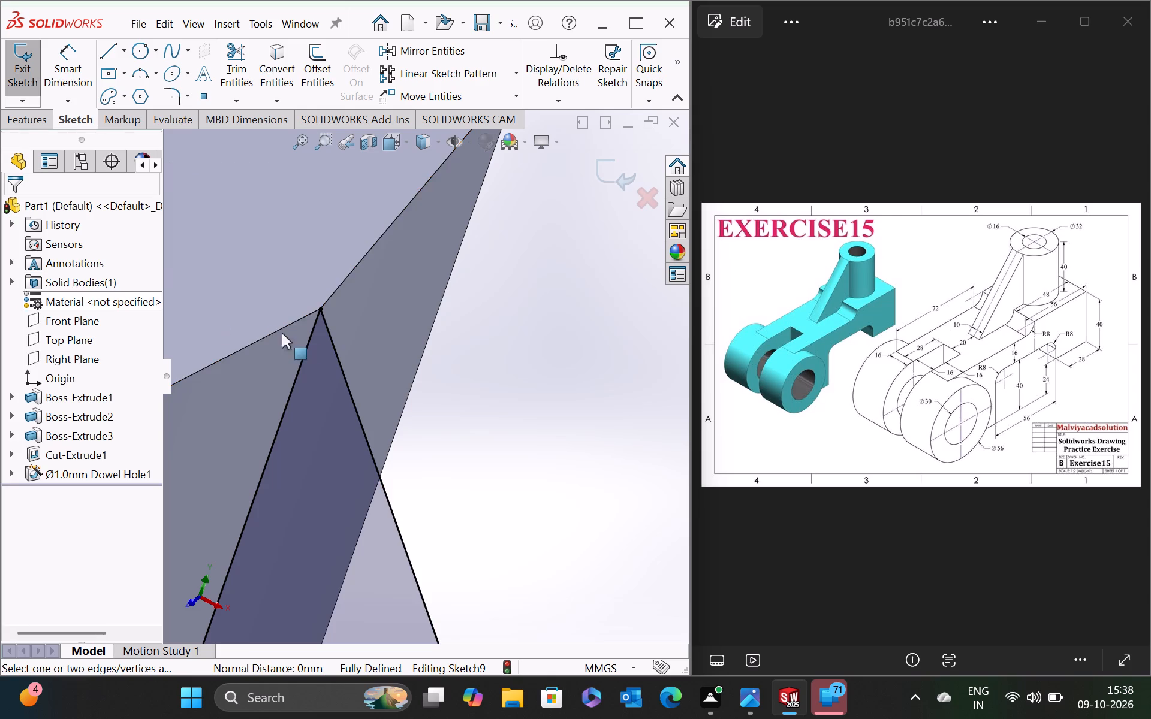
{"action": "left_click", "coordinate": [318, 308], "text": "ctrl"}
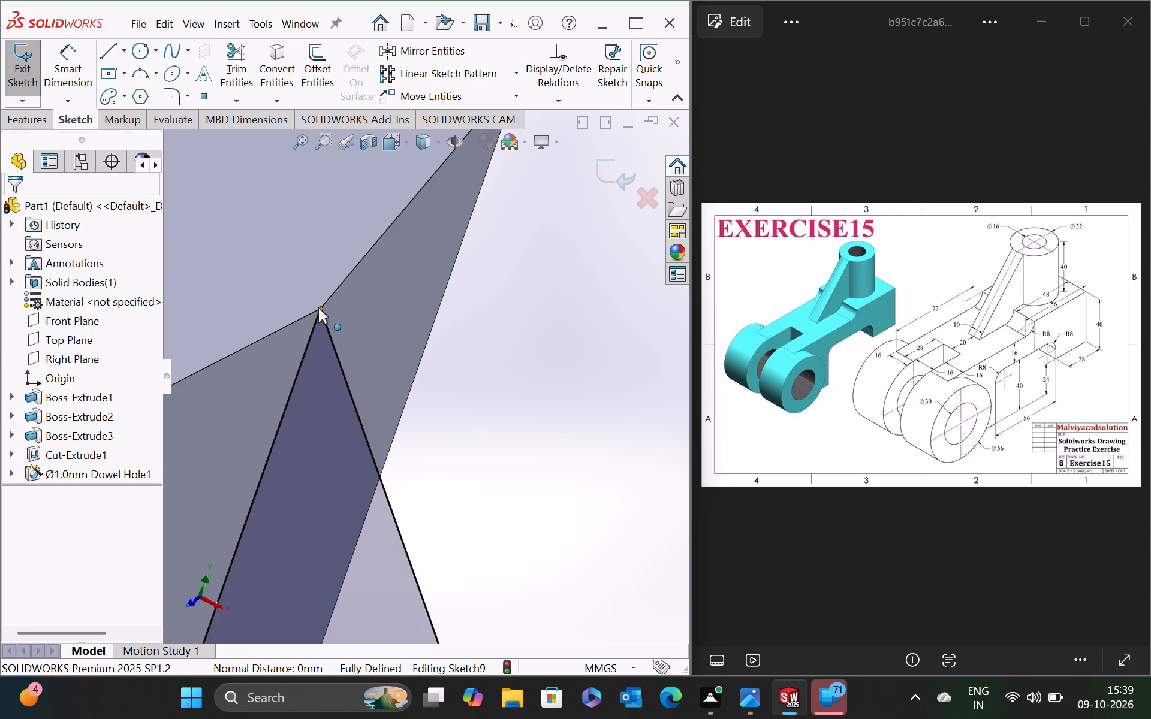
{"action": "left_click", "coordinate": [311, 328], "text": "ctrl"}
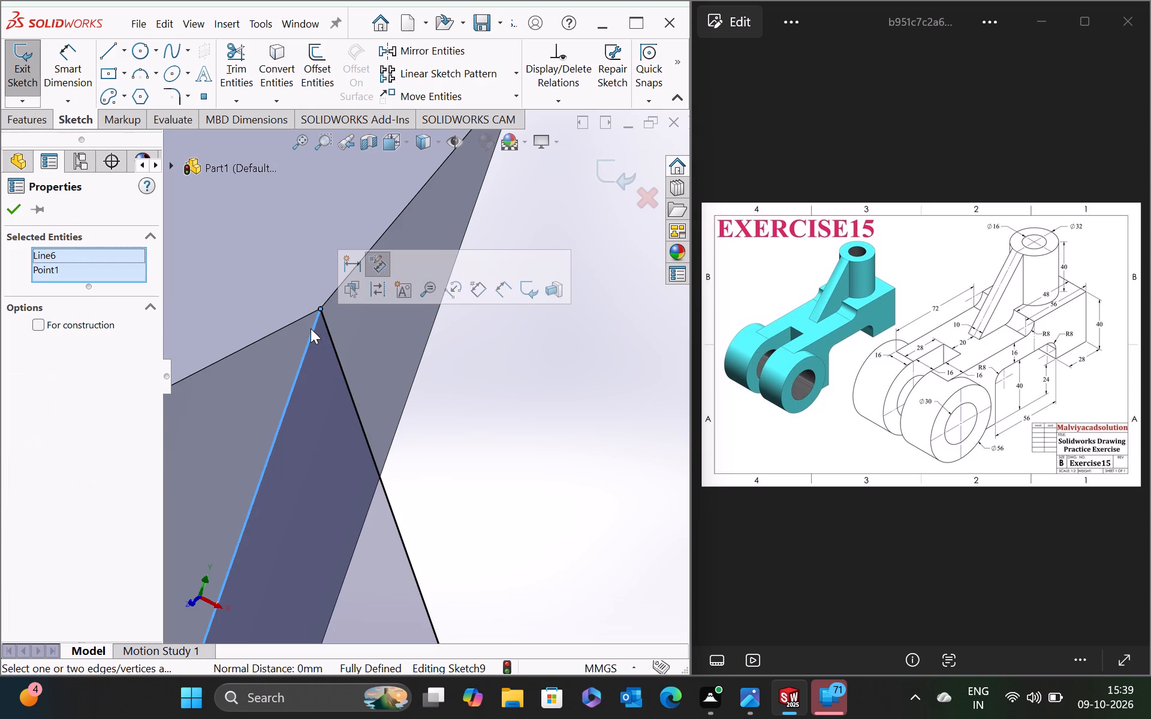
{"action": "key", "text": "Escape"}
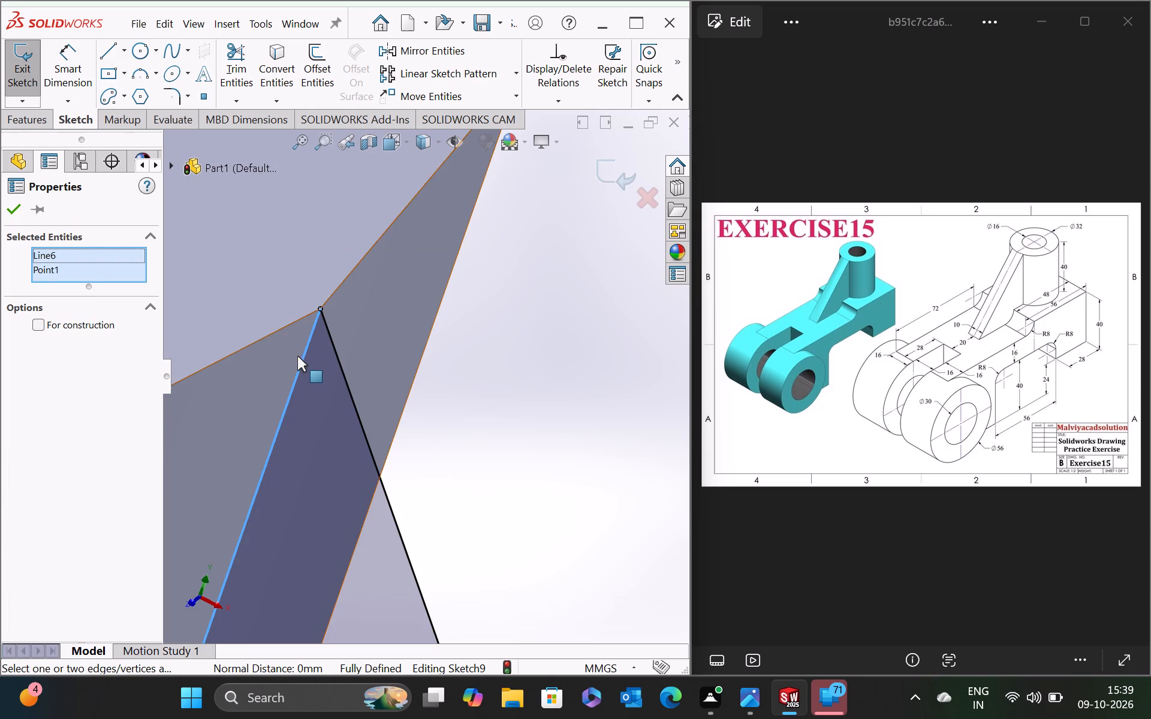
{"action": "key", "text": "Escape"}
{"action": "scroll", "coordinate": [339, 359], "scroll_direction": "up", "scroll_amount": 3}
{"action": "scroll", "coordinate": [378, 340], "scroll_direction": "down", "scroll_amount": 7}
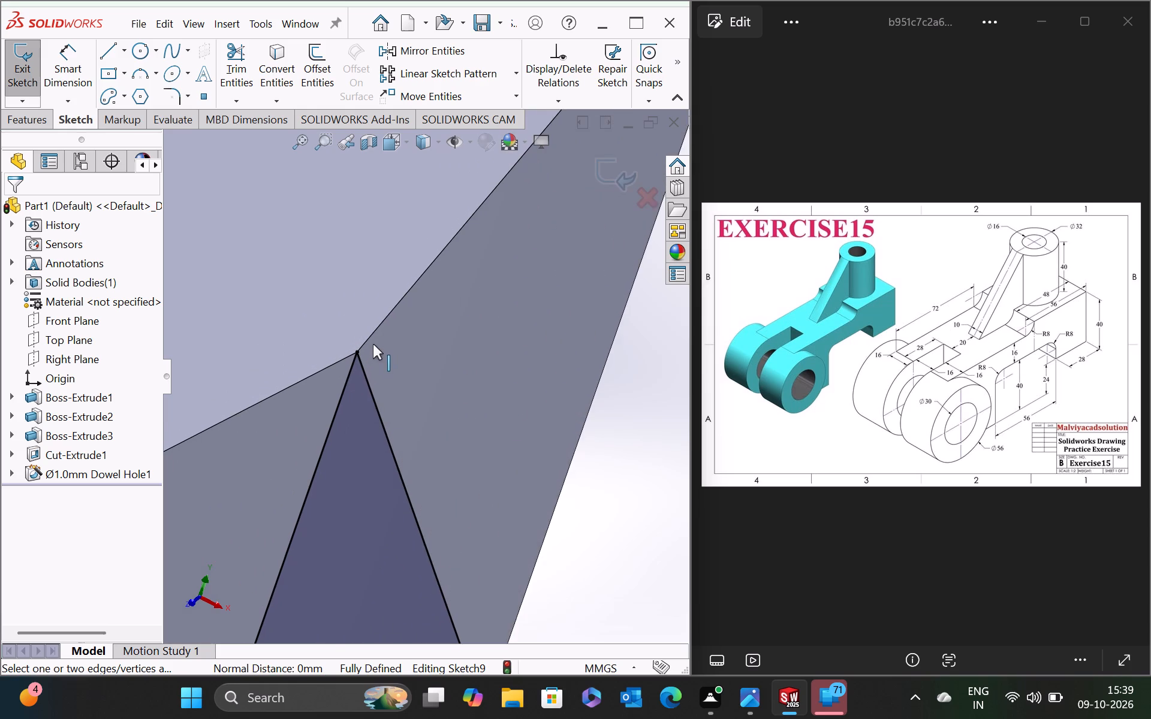
{"action": "scroll", "coordinate": [344, 362], "scroll_direction": "down", "scroll_amount": 7}
{"action": "scroll", "coordinate": [490, 340], "scroll_direction": "down", "scroll_amount": 6}
{"action": "scroll", "coordinate": [344, 326], "scroll_direction": "down", "scroll_amount": 7}
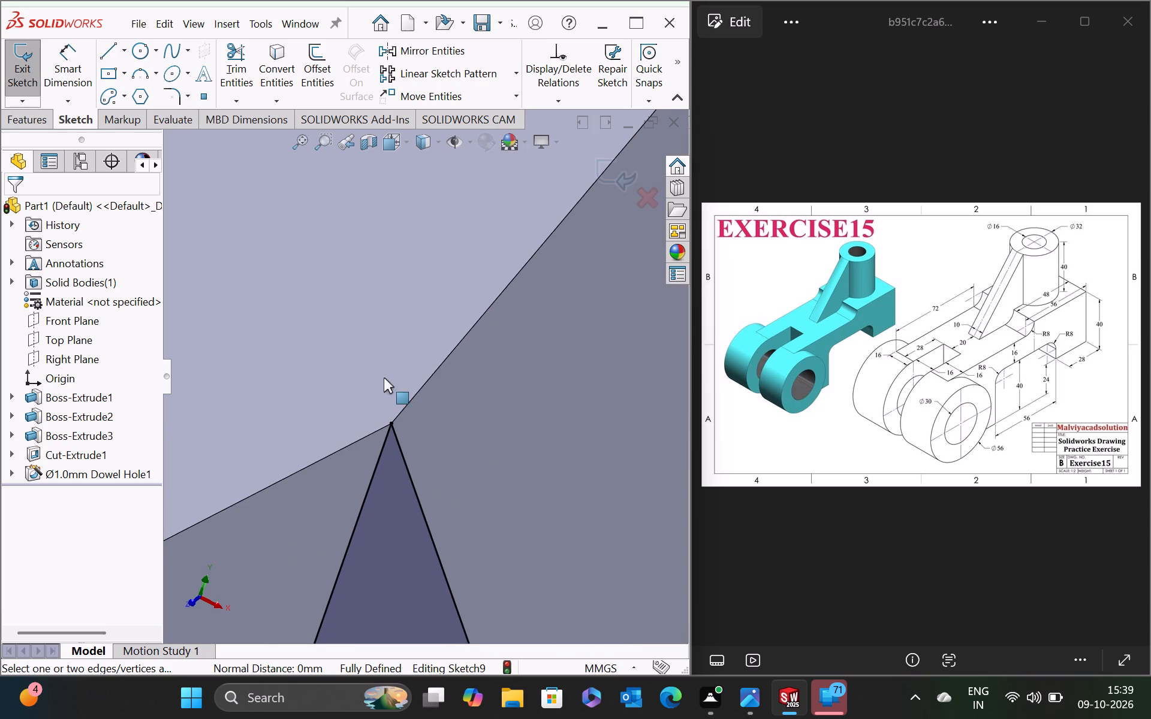
{"action": "scroll", "coordinate": [408, 420], "scroll_direction": "down", "scroll_amount": 7}
{"action": "scroll", "coordinate": [330, 365], "scroll_direction": "down", "scroll_amount": 3}
{"action": "scroll", "coordinate": [333, 373], "scroll_direction": "up", "scroll_amount": 1}
{"action": "scroll", "coordinate": [336, 376], "scroll_direction": "down", "scroll_amount": 4}
{"action": "scroll", "coordinate": [510, 433], "scroll_direction": "down", "scroll_amount": 7}
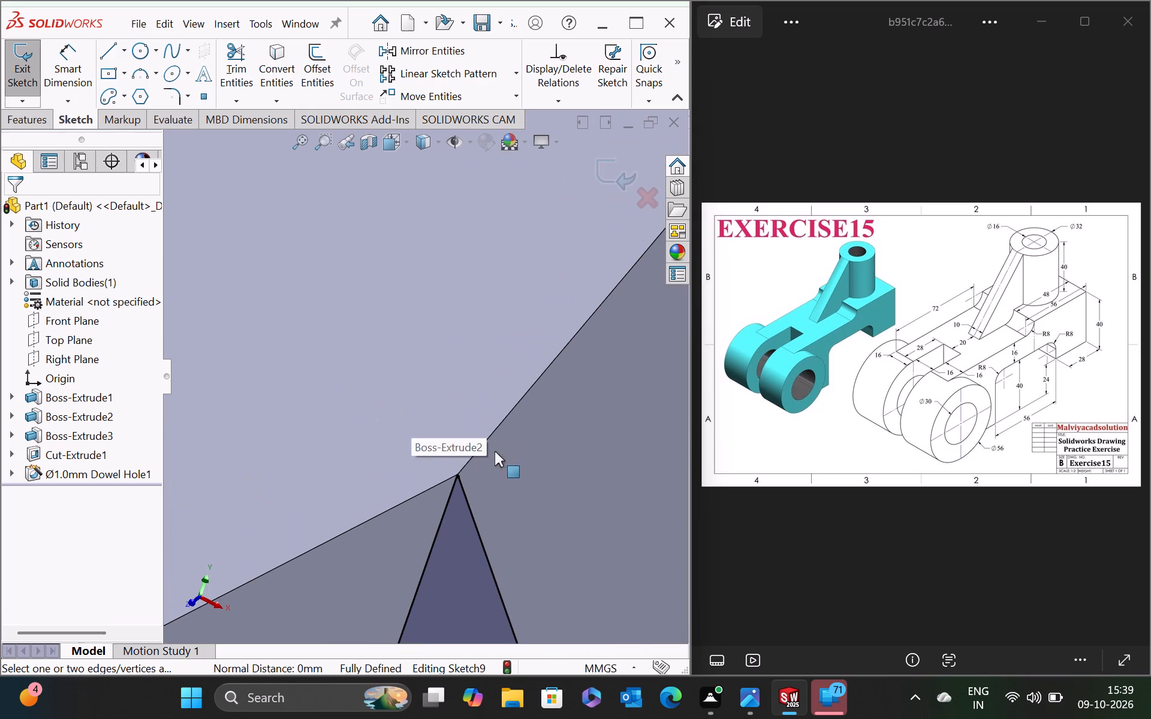
{"action": "scroll", "coordinate": [450, 479], "scroll_direction": "down", "scroll_amount": 6}
{"action": "scroll", "coordinate": [483, 409], "scroll_direction": "down", "scroll_amount": 6}
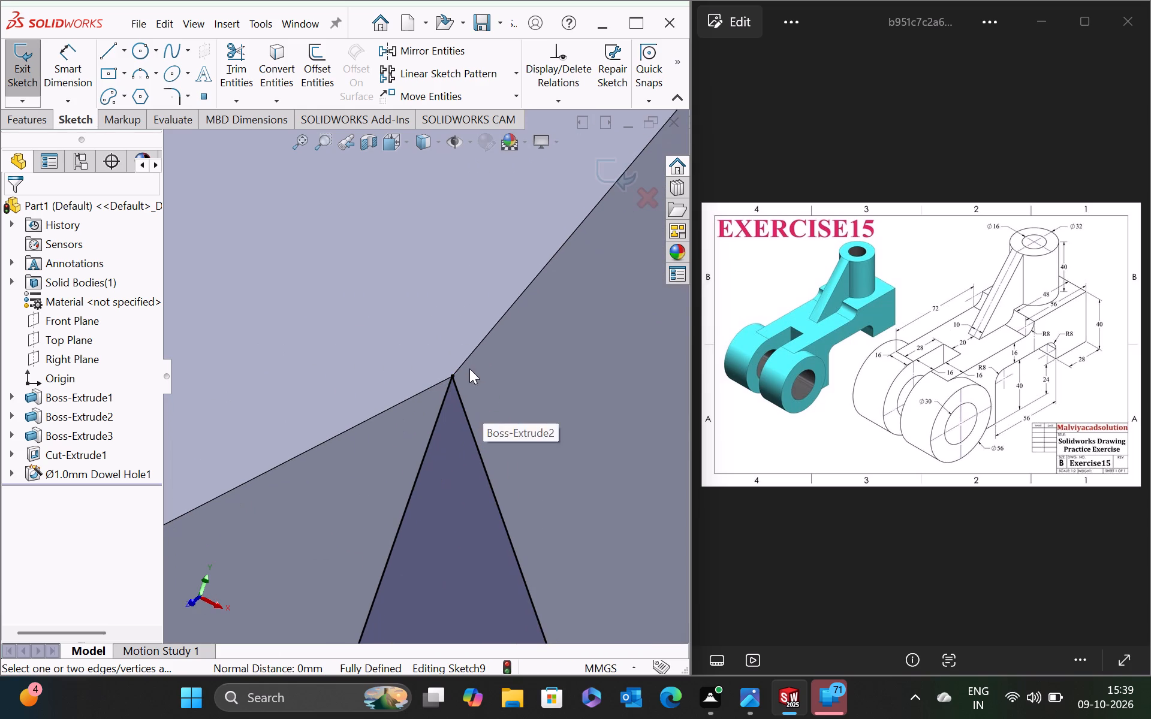
{"action": "scroll", "coordinate": [453, 376], "scroll_direction": "down", "scroll_amount": 7}
{"action": "scroll", "coordinate": [432, 418], "scroll_direction": "up", "scroll_amount": 6}
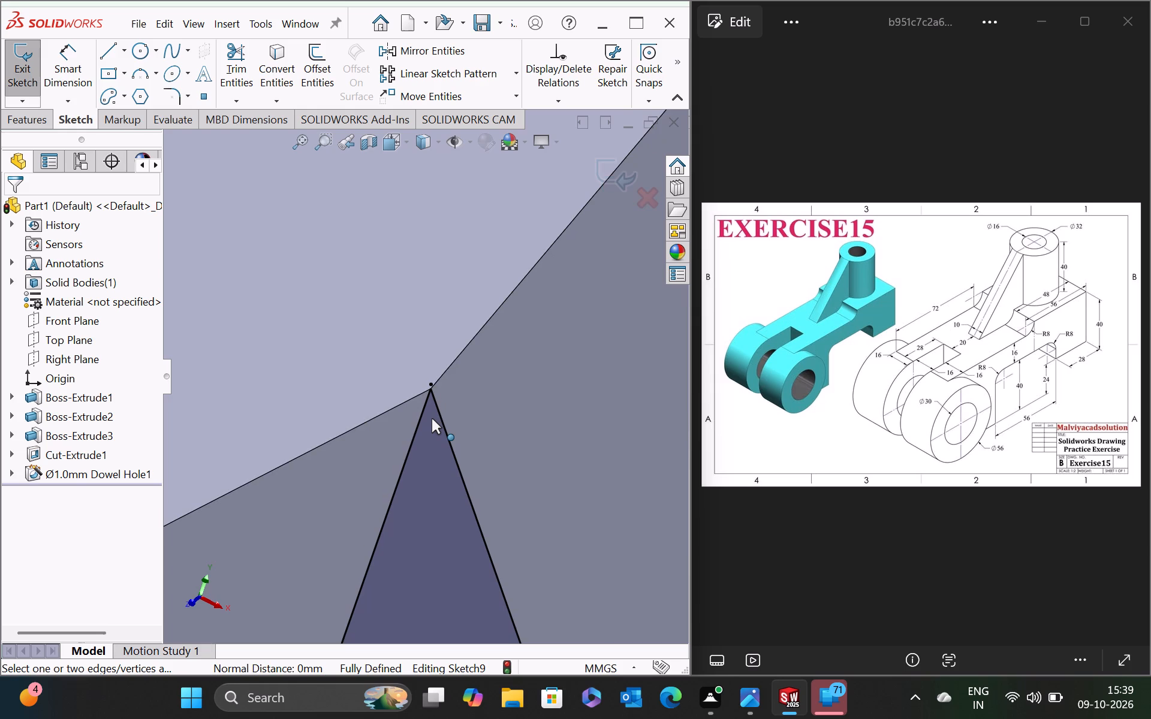
{"action": "scroll", "coordinate": [433, 392], "scroll_direction": "down", "scroll_amount": 2}
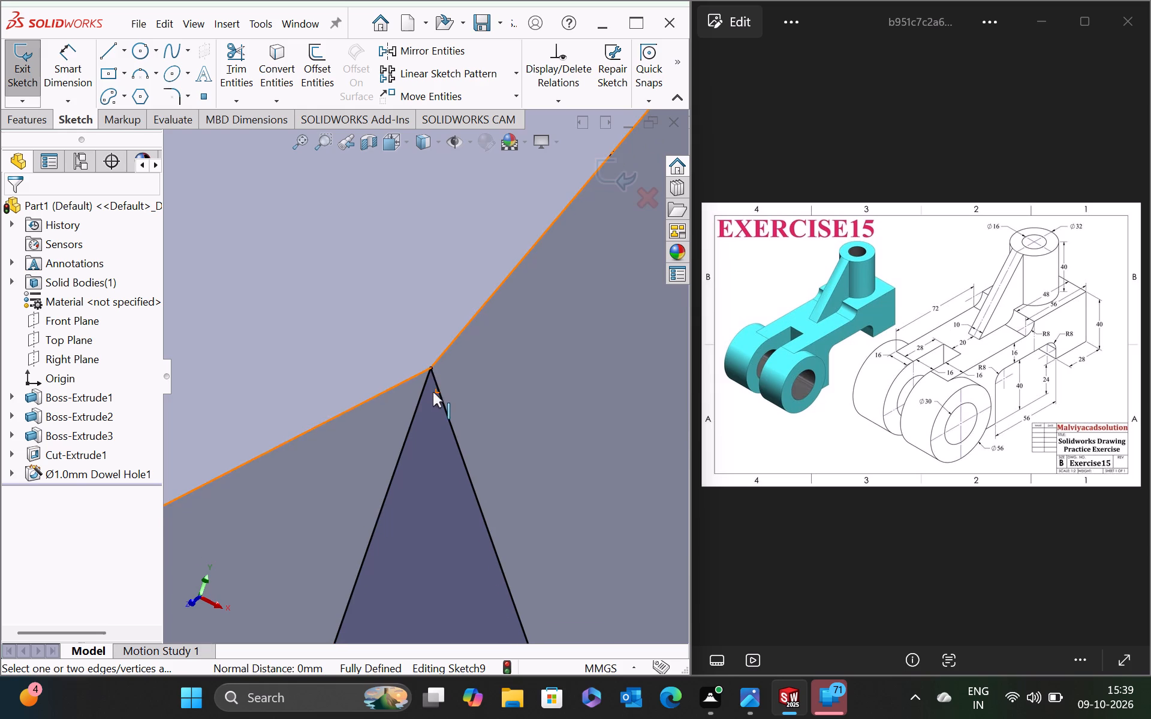
{"action": "scroll", "coordinate": [433, 392], "scroll_direction": "down", "scroll_amount": 4}
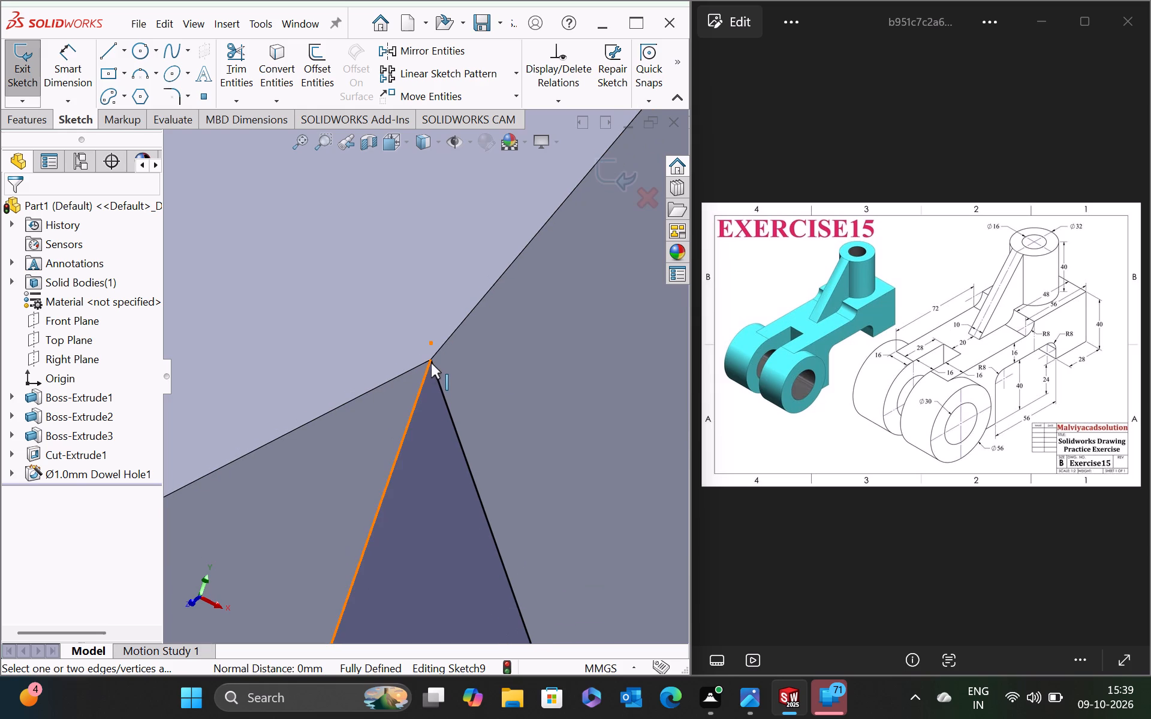
{"action": "scroll", "coordinate": [431, 363], "scroll_direction": "down", "scroll_amount": 7}
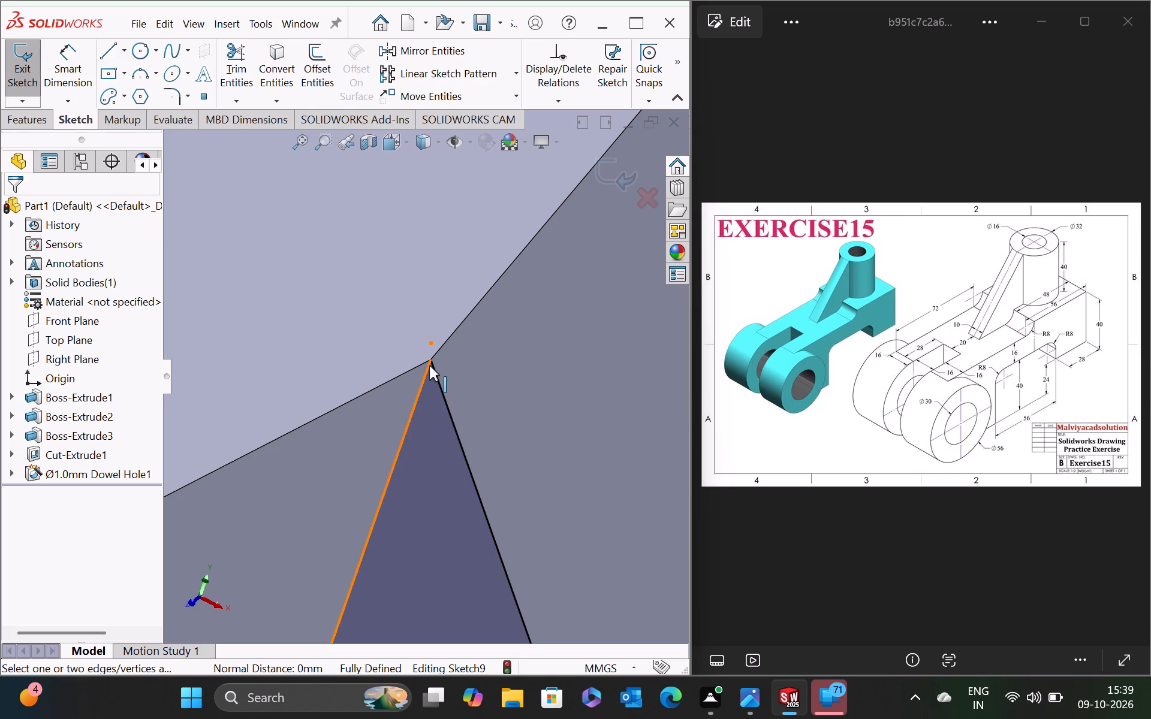
Add a Vertical relation to the rib outline's boss-side line only, leaving the sloping line out of the selection.
{"action": "left_click", "coordinate": [429, 365], "text": "ctrl"}
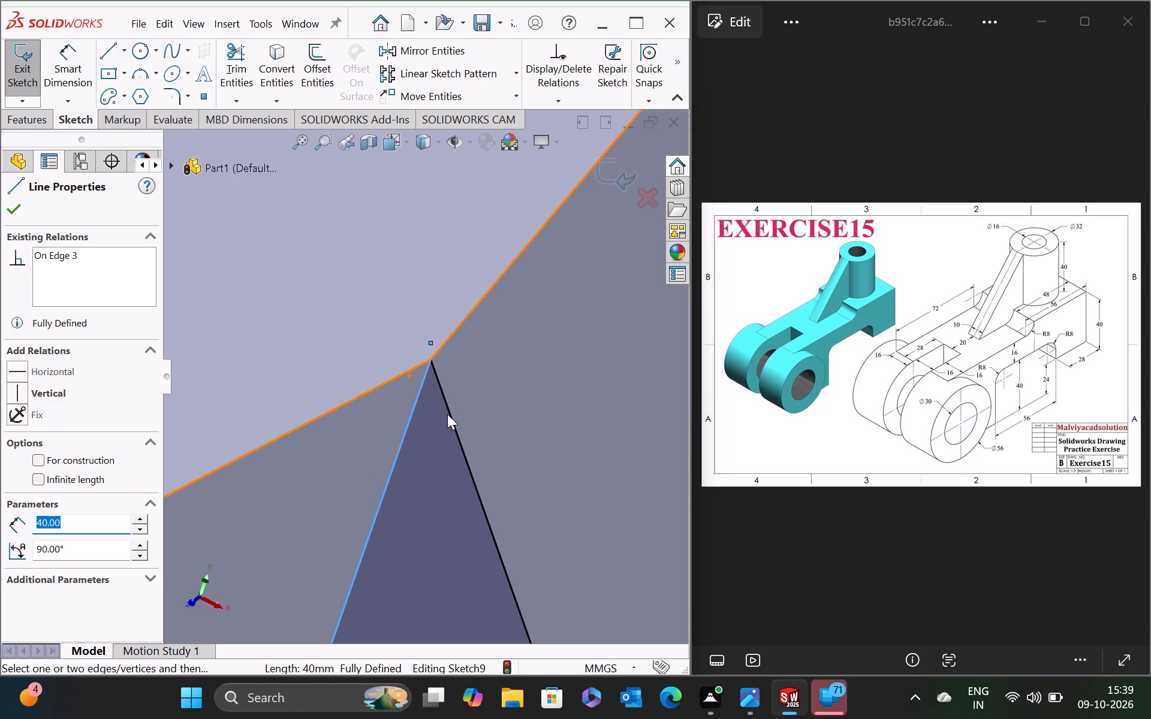
{"action": "scroll", "coordinate": [447, 415], "scroll_direction": "up", "scroll_amount": 6}
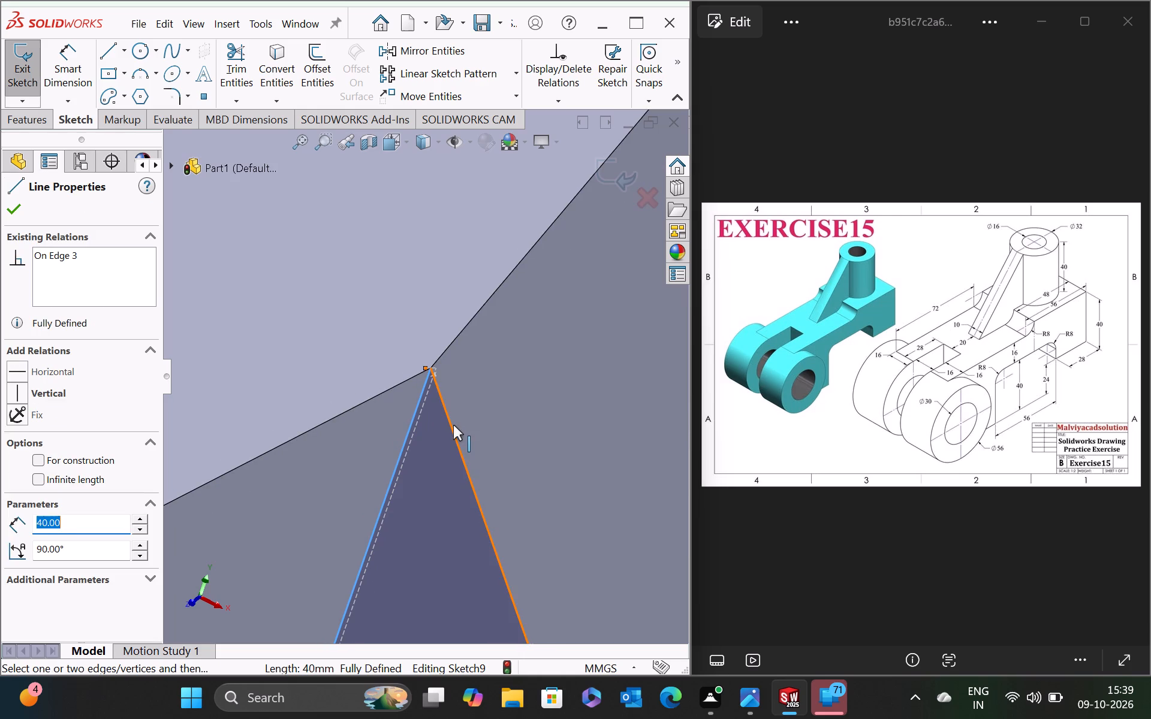
{"action": "left_click", "coordinate": [453, 425], "text": "ctrl"}
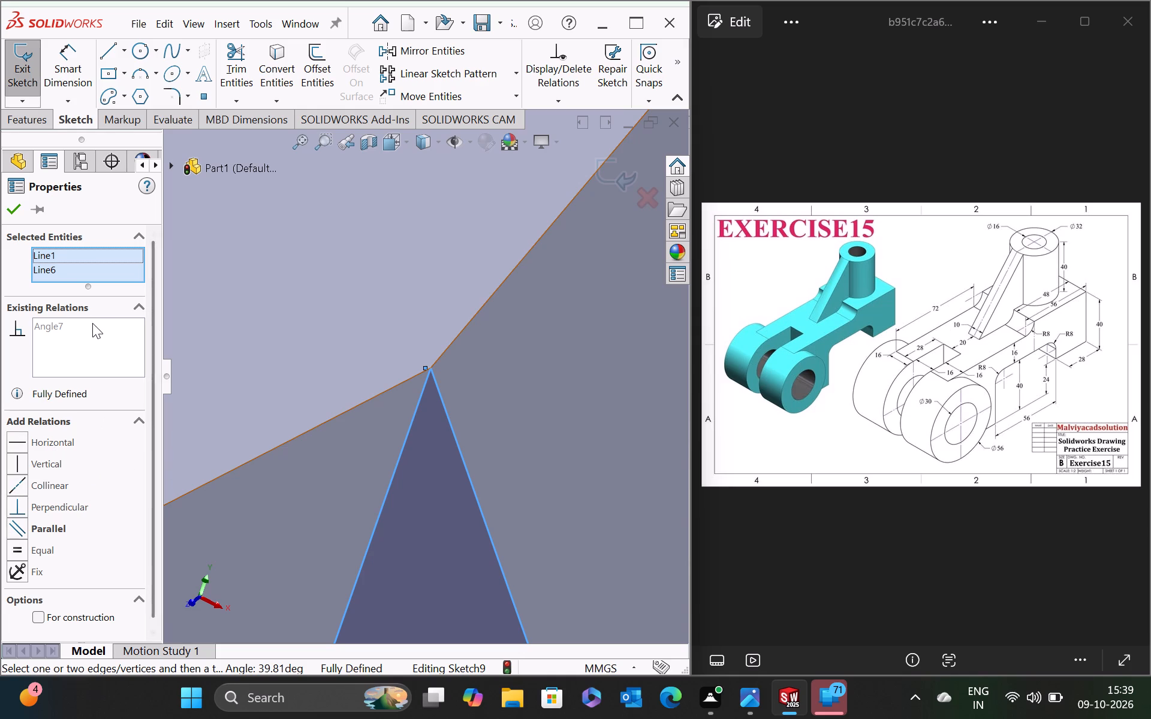
{"action": "right_click", "coordinate": [92, 272]}
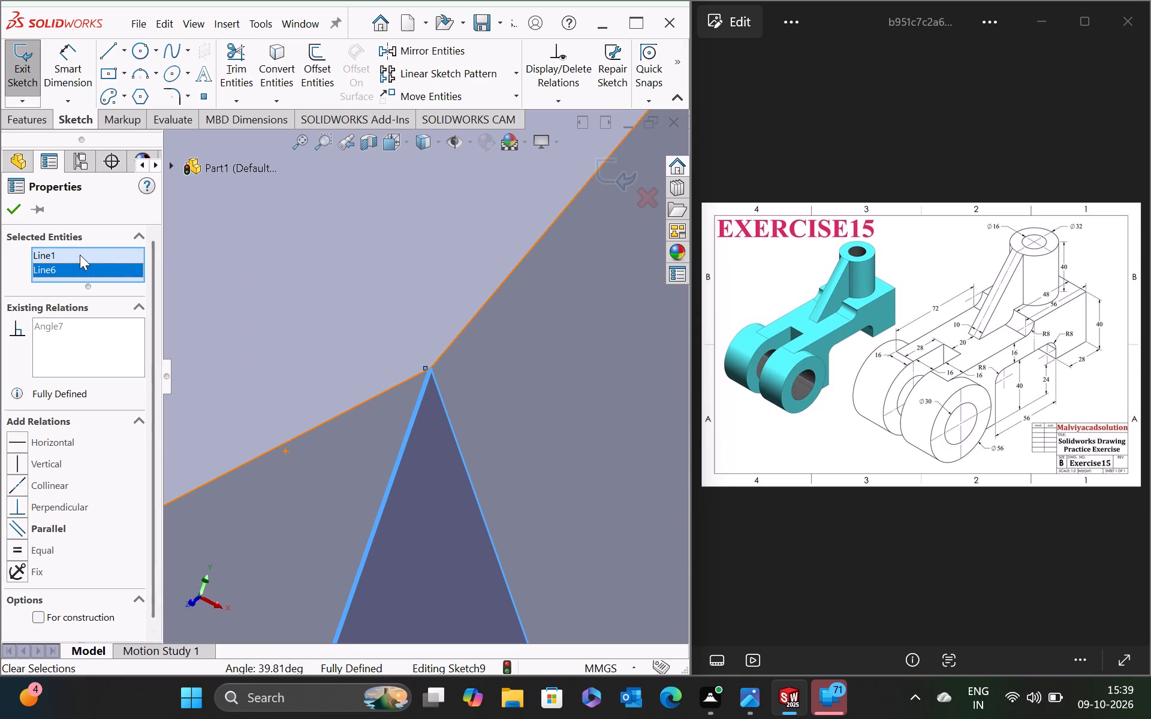
{"action": "left_click", "coordinate": [80, 255]}
{"action": "right_click", "coordinate": [80, 255]}
{"action": "left_click", "coordinate": [112, 293]}
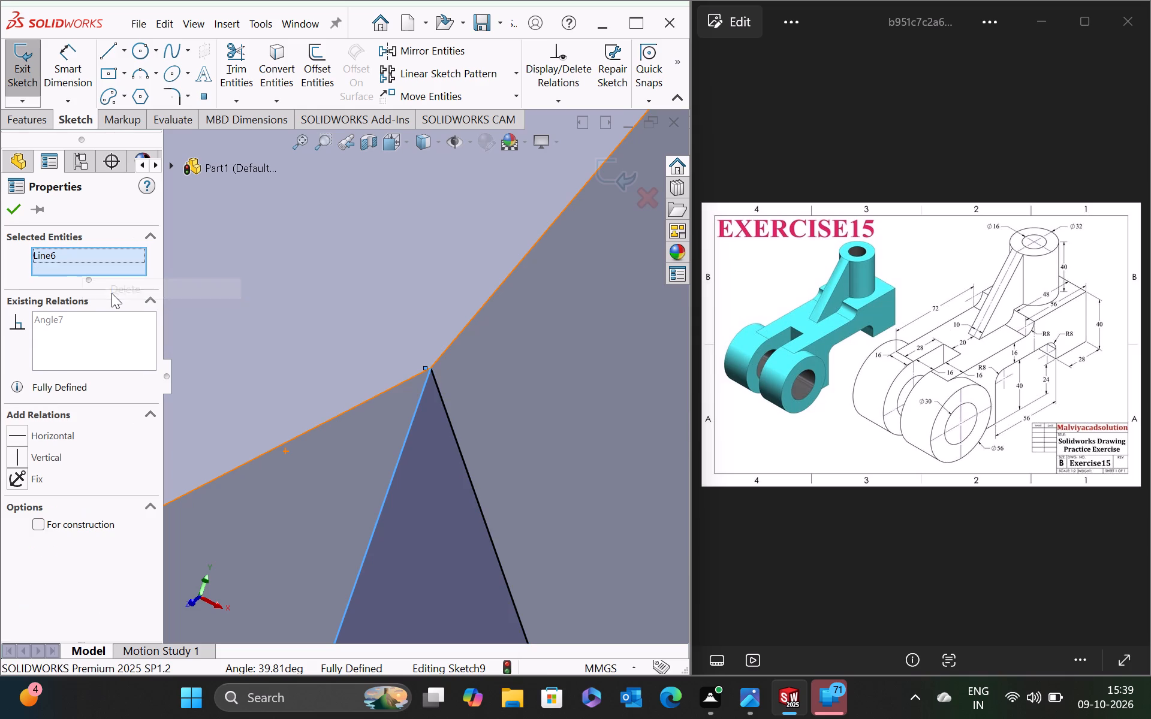
{"action": "left_click", "coordinate": [17, 459]}
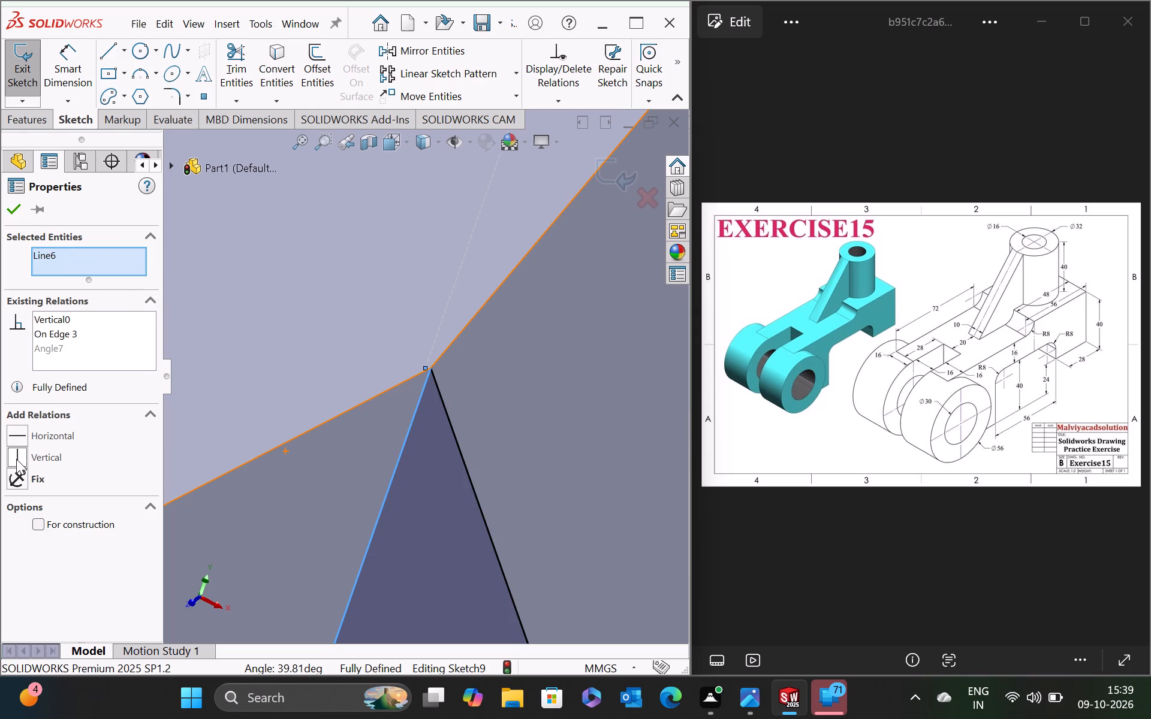
{"action": "left_click", "coordinate": [11, 208]}
Examine the rib outline's corners at the boss's top, the boss's base and the sloping line's lower end for gaps.
{"action": "scroll", "coordinate": [485, 363], "scroll_direction": "up", "scroll_amount": 3}
{"action": "scroll", "coordinate": [414, 434], "scroll_direction": "up", "scroll_amount": 18}
{"action": "scroll", "coordinate": [414, 434], "scroll_direction": "down", "scroll_amount": 1}
{"action": "scroll", "coordinate": [414, 434], "scroll_direction": "up", "scroll_amount": 9}
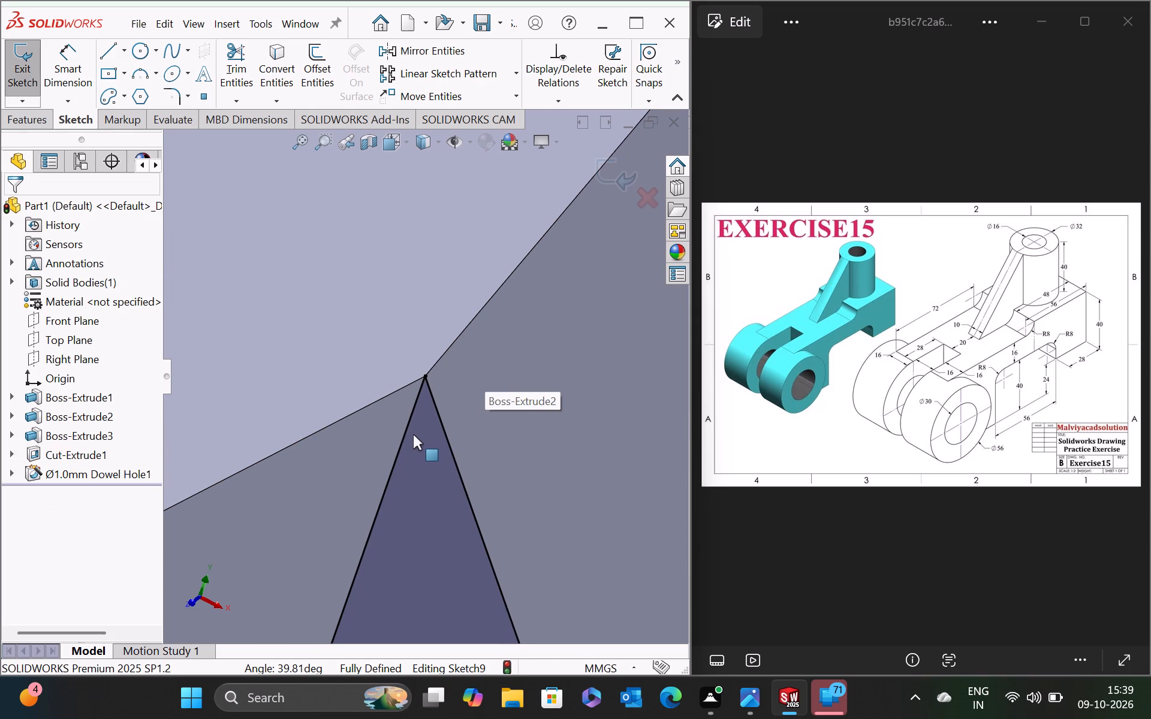
{"action": "scroll", "coordinate": [413, 434], "scroll_direction": "down", "scroll_amount": 6}
{"action": "scroll", "coordinate": [413, 434], "scroll_direction": "up", "scroll_amount": 6}
{"action": "scroll", "coordinate": [413, 434], "scroll_direction": "down", "scroll_amount": 1}
{"action": "scroll", "coordinate": [413, 434], "scroll_direction": "up", "scroll_amount": 4}
{"action": "scroll", "coordinate": [413, 434], "scroll_direction": "down", "scroll_amount": 1}
{"action": "scroll", "coordinate": [414, 434], "scroll_direction": "up", "scroll_amount": 10}
{"action": "scroll", "coordinate": [414, 434], "scroll_direction": "down", "scroll_amount": 2}
{"action": "scroll", "coordinate": [414, 434], "scroll_direction": "up", "scroll_amount": 6}
{"action": "scroll", "coordinate": [413, 434], "scroll_direction": "down", "scroll_amount": 1}
{"action": "scroll", "coordinate": [413, 434], "scroll_direction": "up", "scroll_amount": 17}
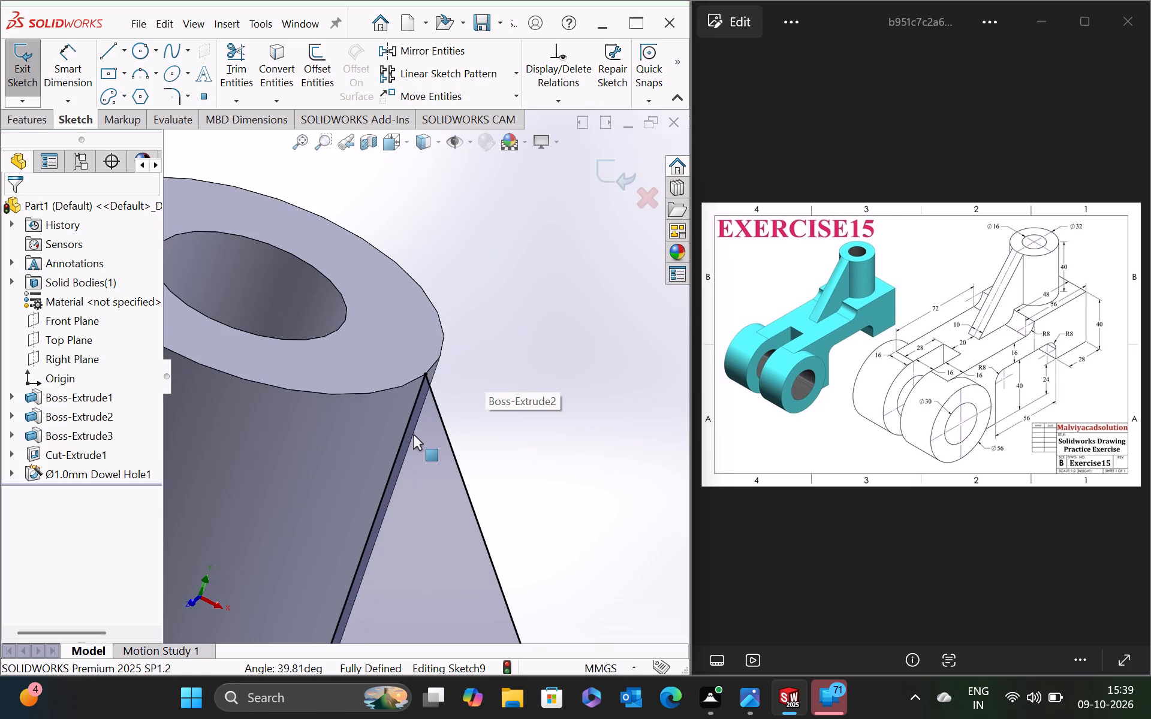
{"action": "scroll", "coordinate": [412, 434], "scroll_direction": "down", "scroll_amount": 1}
{"action": "scroll", "coordinate": [412, 434], "scroll_direction": "up", "scroll_amount": 1}
{"action": "scroll", "coordinate": [412, 434], "scroll_direction": "down", "scroll_amount": 1}
{"action": "scroll", "coordinate": [412, 434], "scroll_direction": "up", "scroll_amount": 10}
{"action": "scroll", "coordinate": [426, 441], "scroll_direction": "down", "scroll_amount": 8}
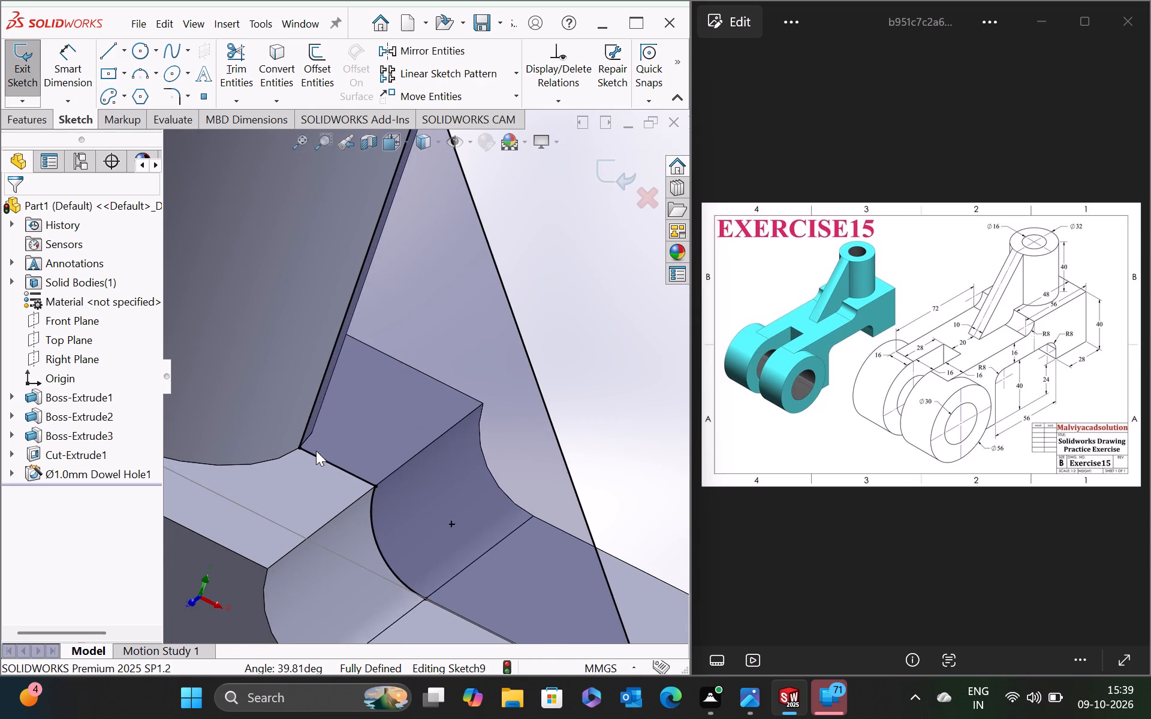
{"action": "scroll", "coordinate": [316, 451], "scroll_direction": "down", "scroll_amount": 8}
{"action": "scroll", "coordinate": [351, 336], "scroll_direction": "down", "scroll_amount": 8}
{"action": "scroll", "coordinate": [360, 528], "scroll_direction": "down", "scroll_amount": 5}
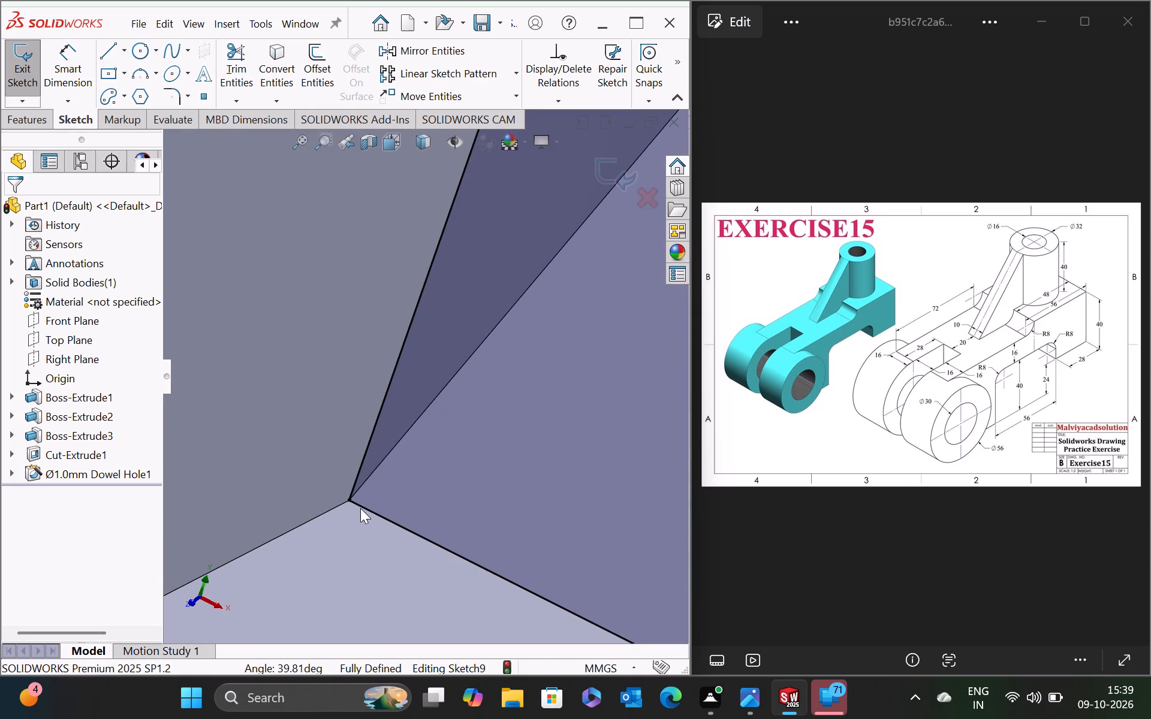
{"action": "scroll", "coordinate": [346, 509], "scroll_direction": "up", "scroll_amount": 14}
{"action": "scroll", "coordinate": [345, 509], "scroll_direction": "up", "scroll_amount": 12}
{"action": "scroll", "coordinate": [530, 429], "scroll_direction": "down", "scroll_amount": 7}
{"action": "scroll", "coordinate": [483, 512], "scroll_direction": "down", "scroll_amount": 5}
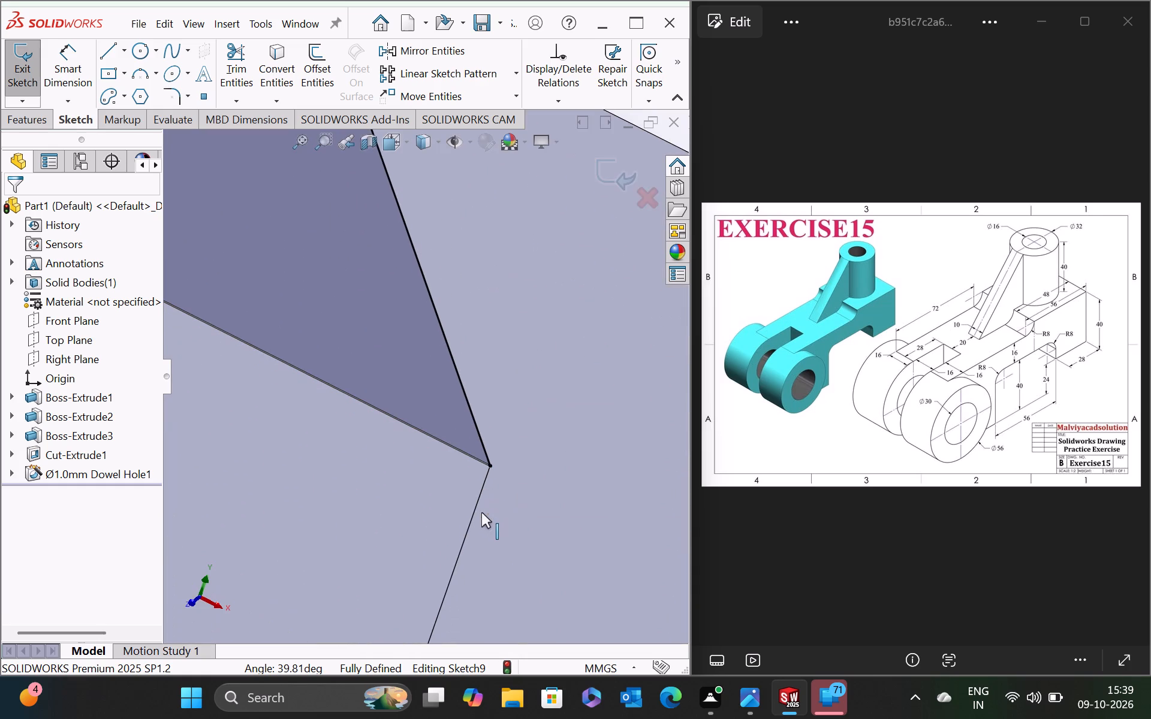
{"action": "scroll", "coordinate": [486, 460], "scroll_direction": "up", "scroll_amount": 13}
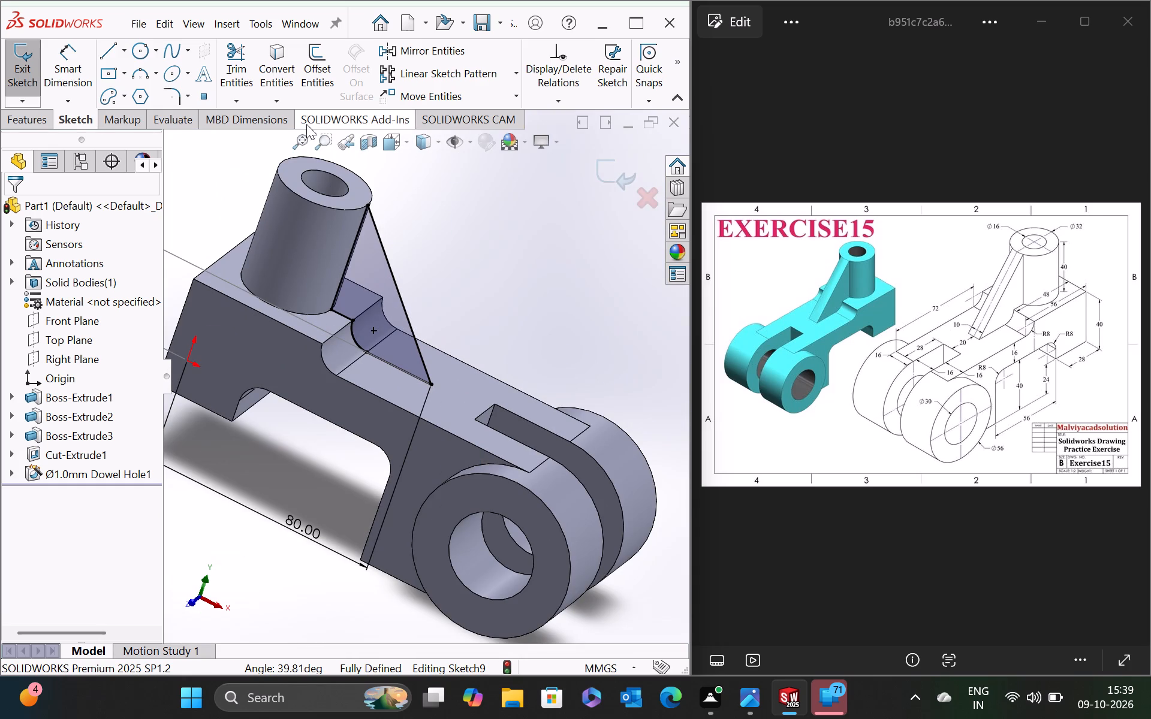
Try to create a 10 mm thick two-sided rib from the closed outline, extruded normal to the sketch with the Natural type.
{"action": "left_click", "coordinate": [38, 120]}
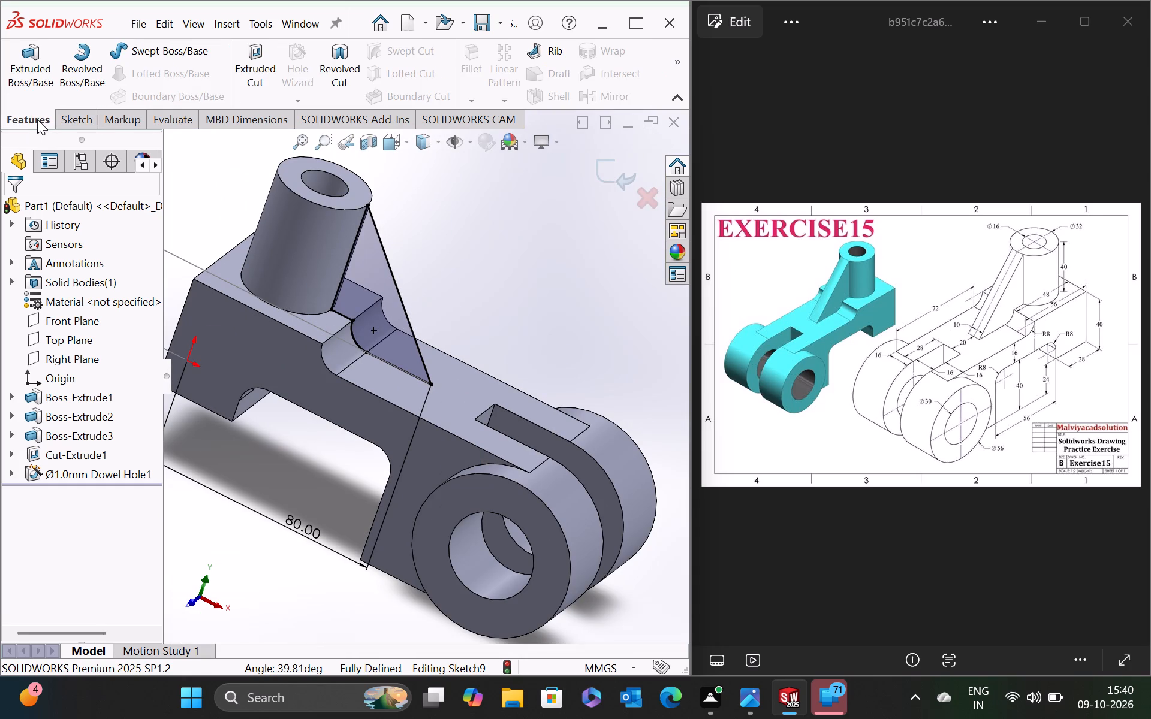
{"action": "left_click", "coordinate": [553, 44]}
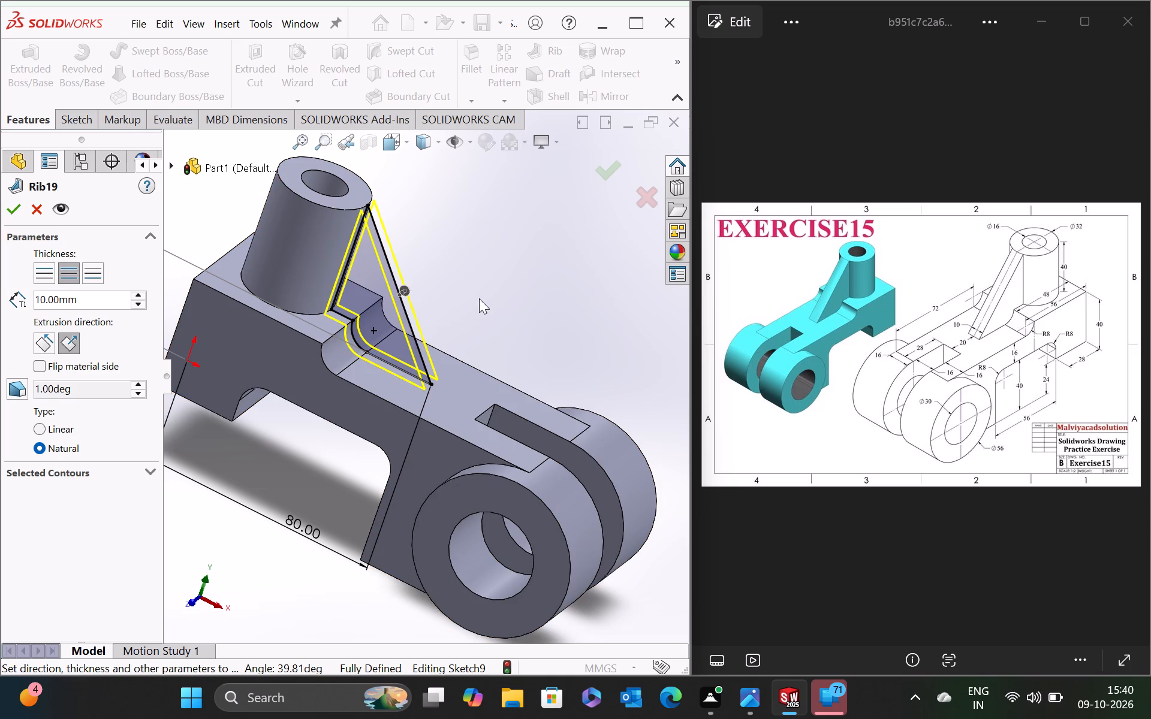
{"action": "middle_click_drag", "start_coordinate": [480, 297], "coordinate": [409, 344]}
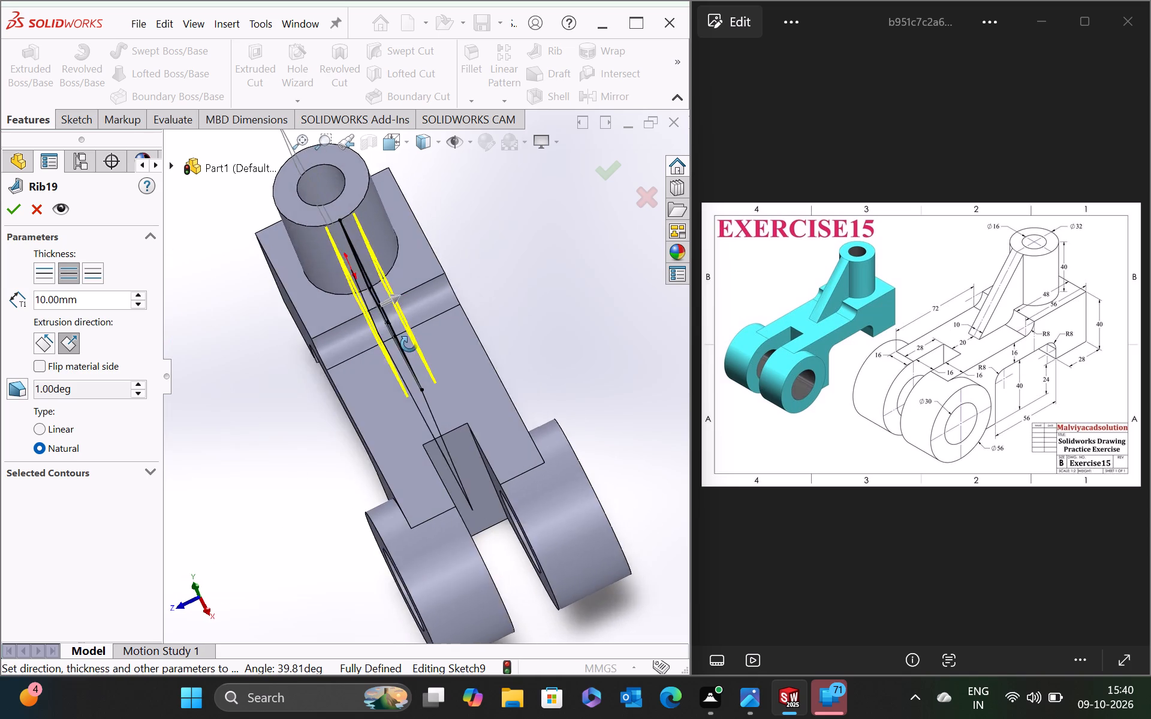
{"action": "middle_click_drag", "start_coordinate": [409, 344], "coordinate": [406, 345]}
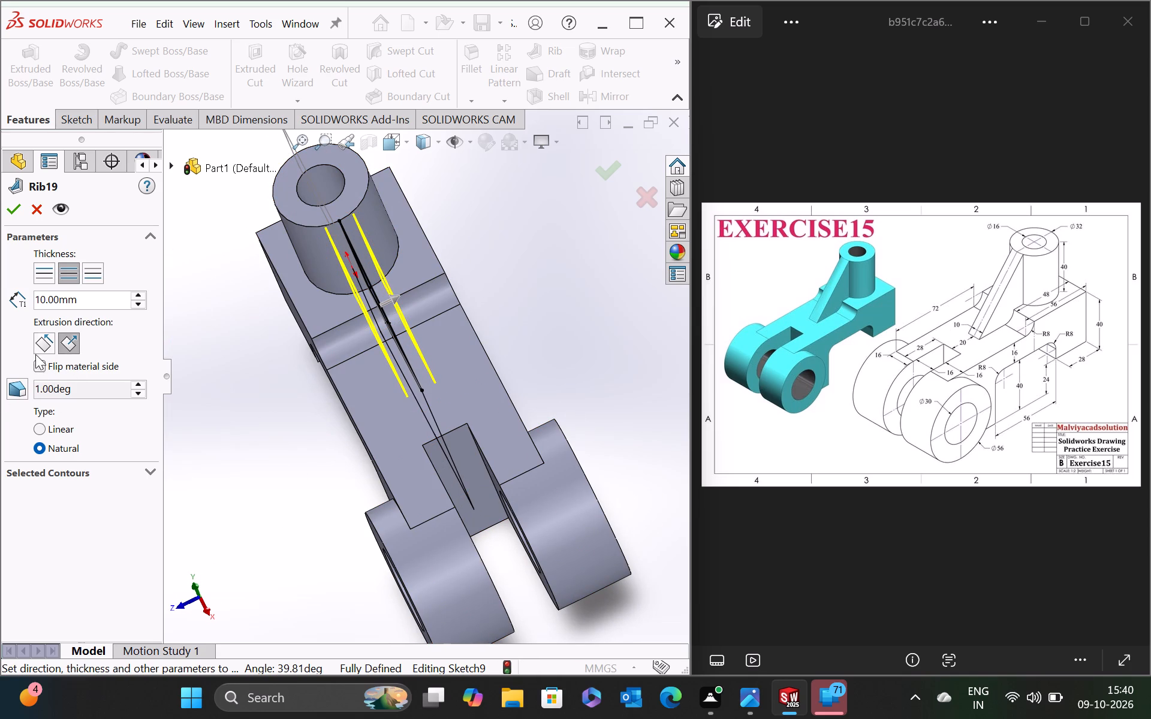
{"action": "left_click", "coordinate": [16, 215]}
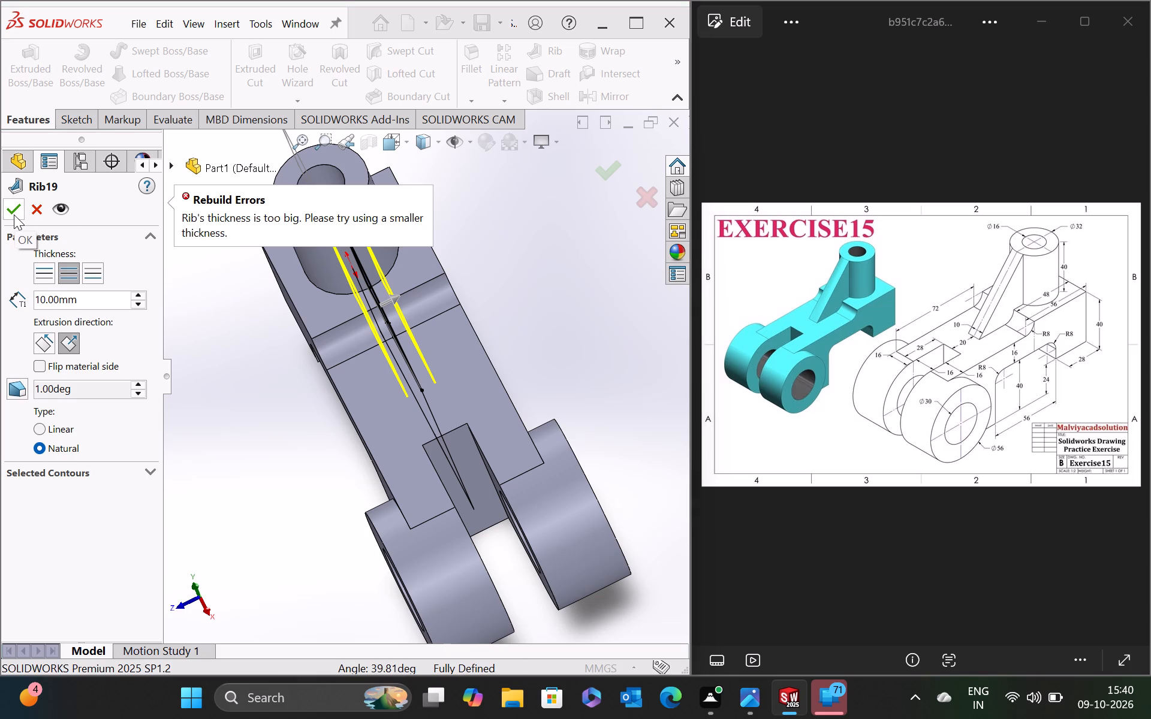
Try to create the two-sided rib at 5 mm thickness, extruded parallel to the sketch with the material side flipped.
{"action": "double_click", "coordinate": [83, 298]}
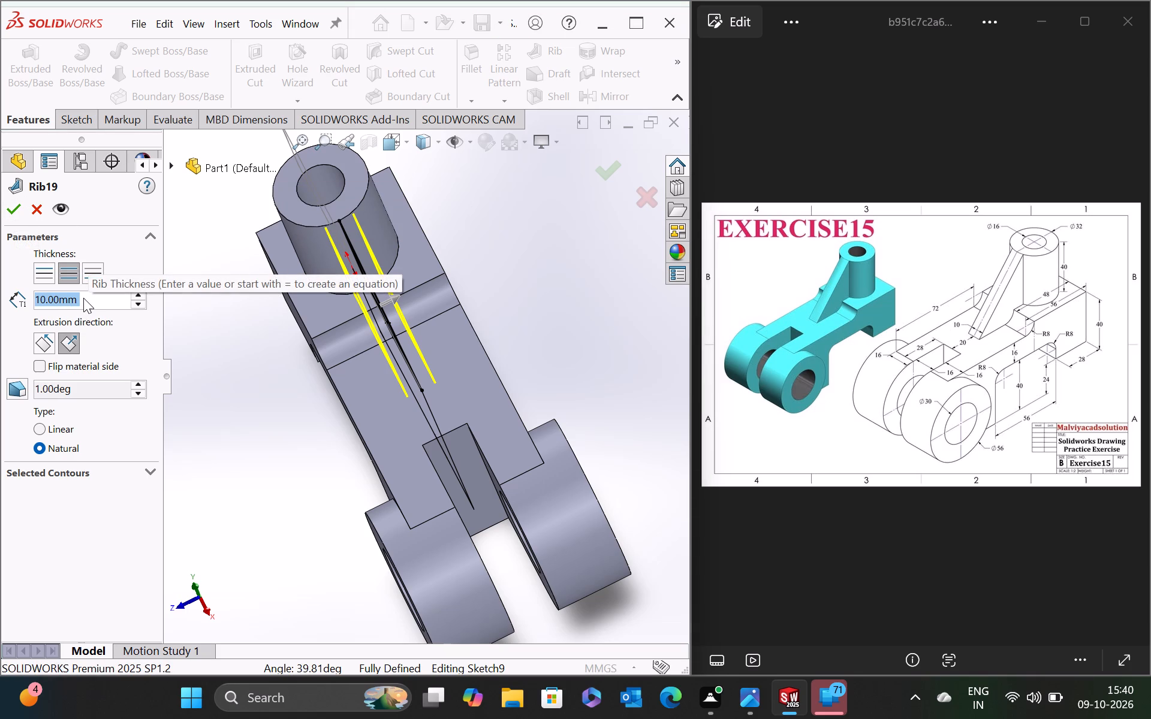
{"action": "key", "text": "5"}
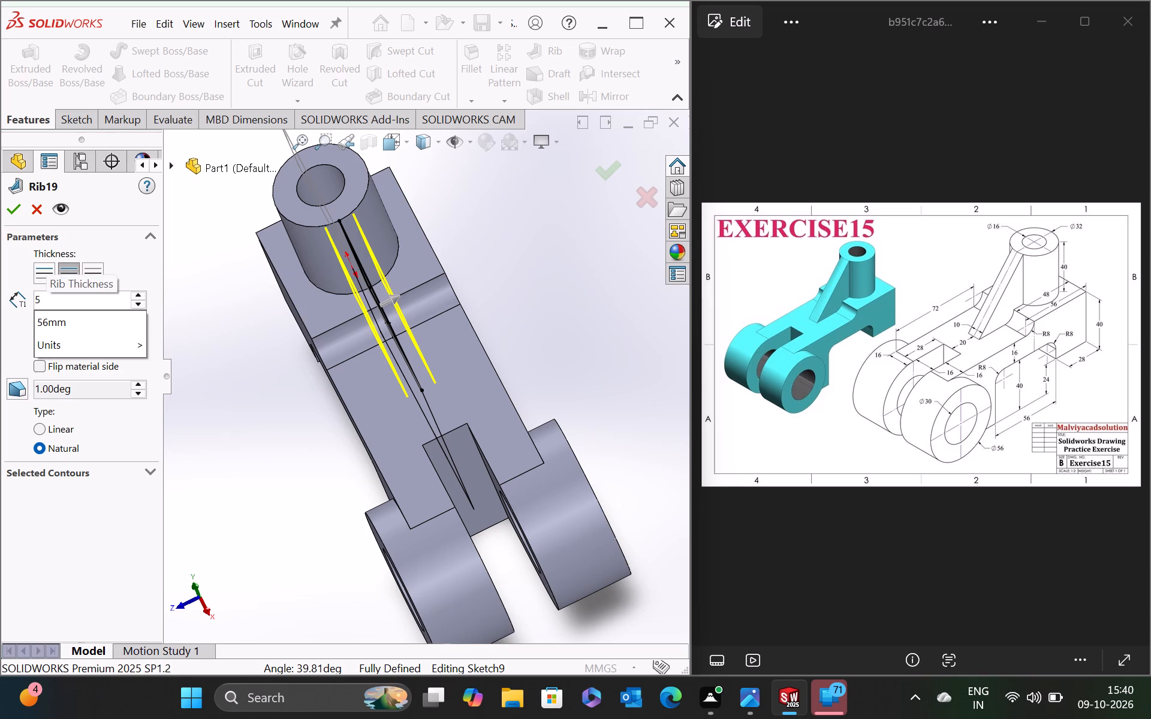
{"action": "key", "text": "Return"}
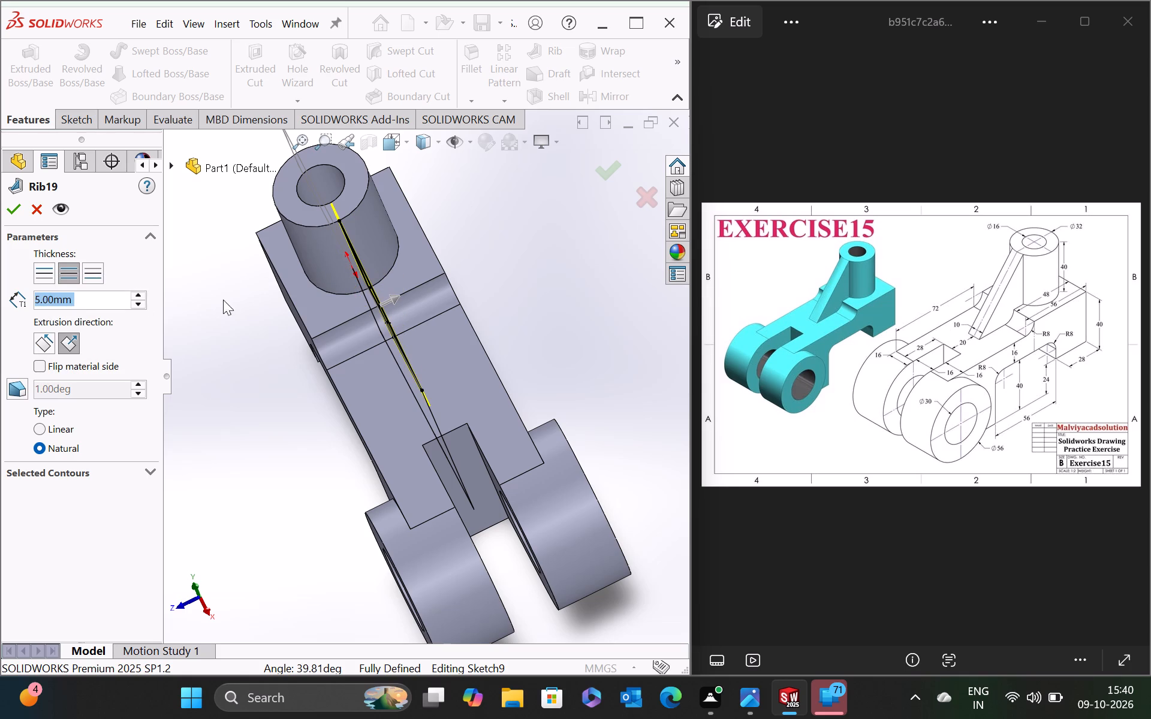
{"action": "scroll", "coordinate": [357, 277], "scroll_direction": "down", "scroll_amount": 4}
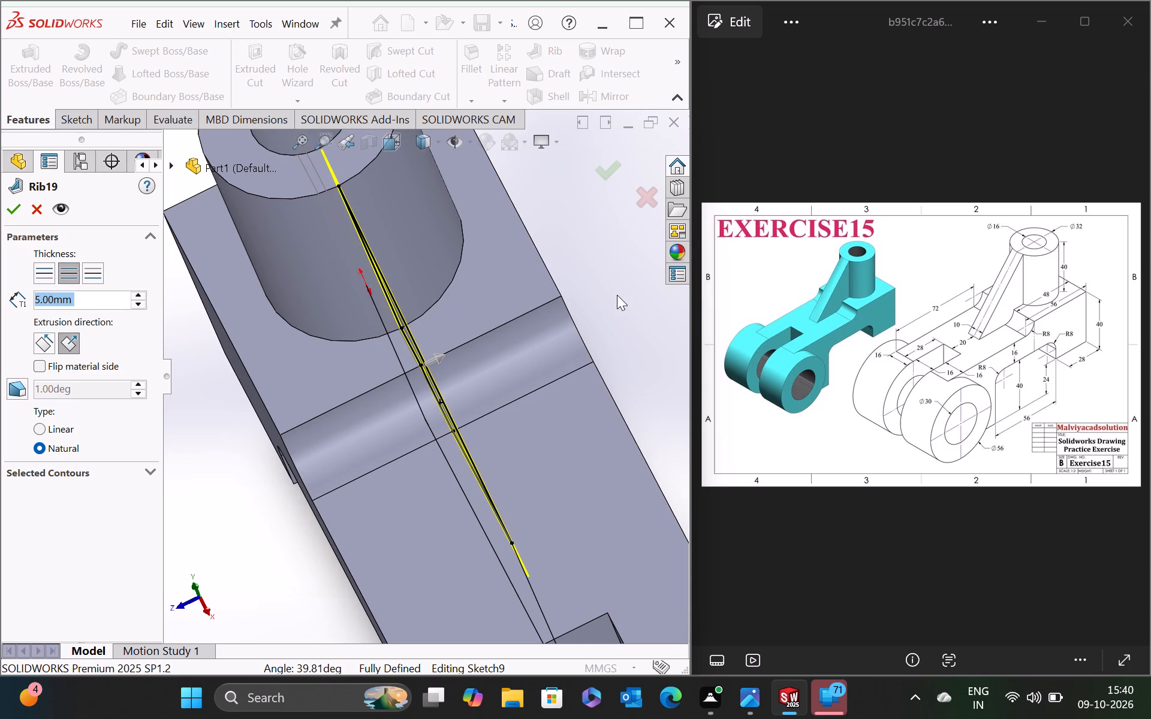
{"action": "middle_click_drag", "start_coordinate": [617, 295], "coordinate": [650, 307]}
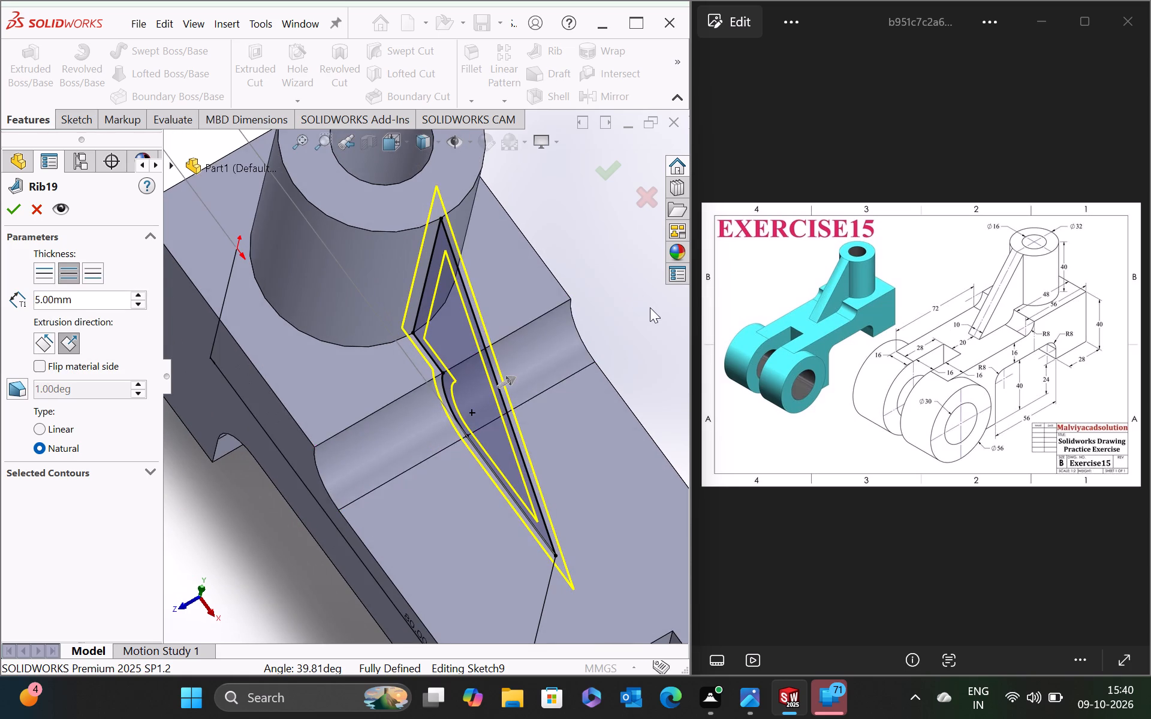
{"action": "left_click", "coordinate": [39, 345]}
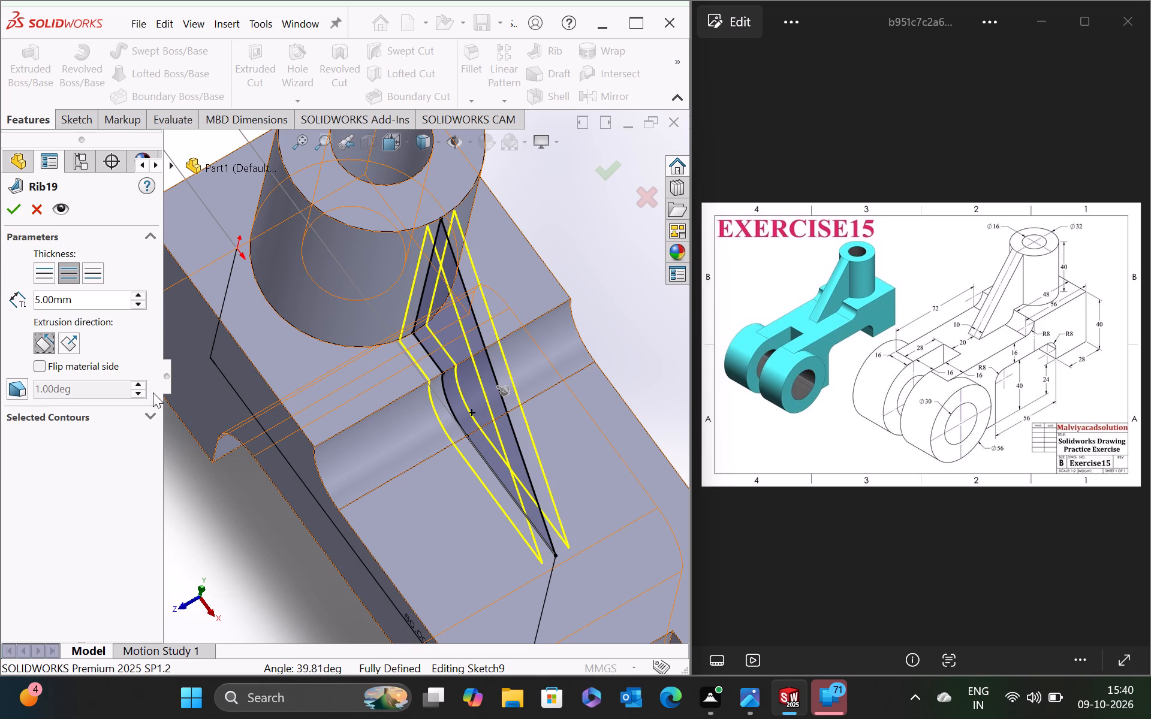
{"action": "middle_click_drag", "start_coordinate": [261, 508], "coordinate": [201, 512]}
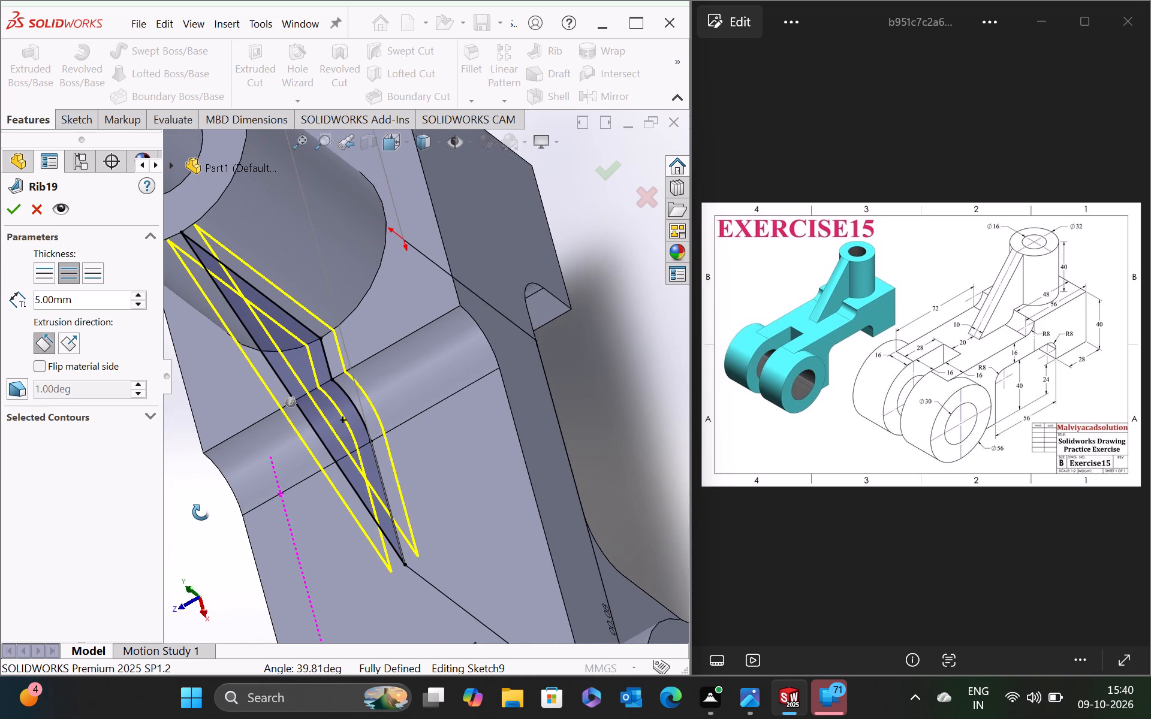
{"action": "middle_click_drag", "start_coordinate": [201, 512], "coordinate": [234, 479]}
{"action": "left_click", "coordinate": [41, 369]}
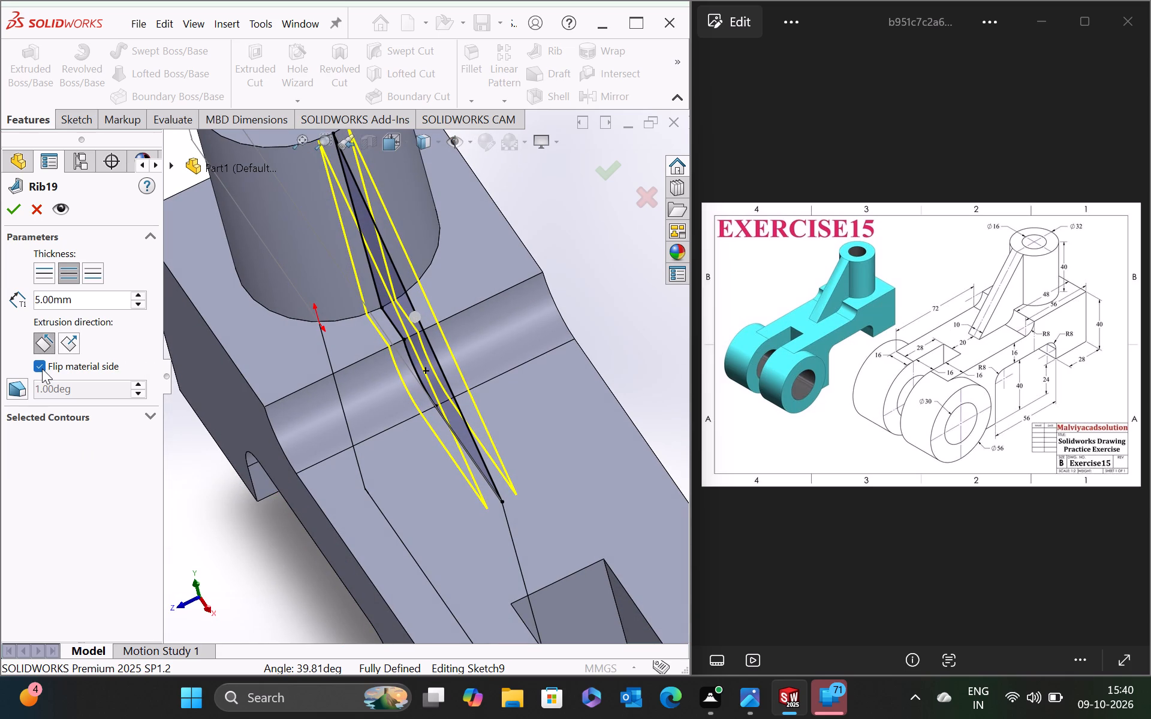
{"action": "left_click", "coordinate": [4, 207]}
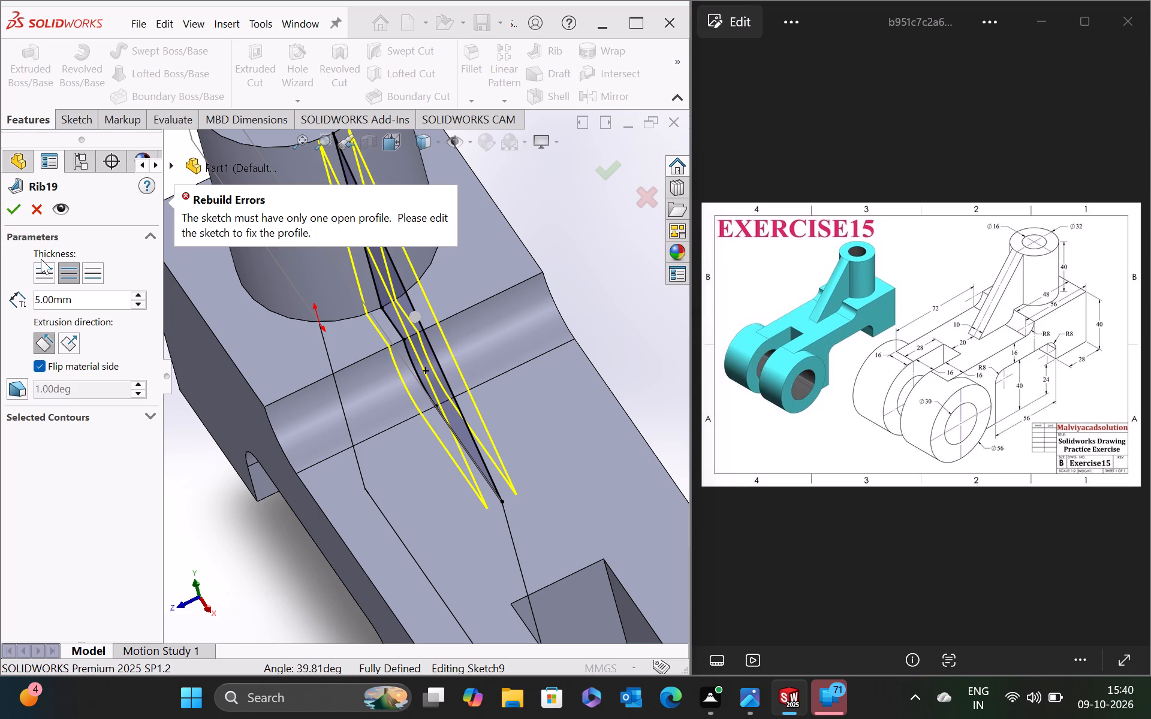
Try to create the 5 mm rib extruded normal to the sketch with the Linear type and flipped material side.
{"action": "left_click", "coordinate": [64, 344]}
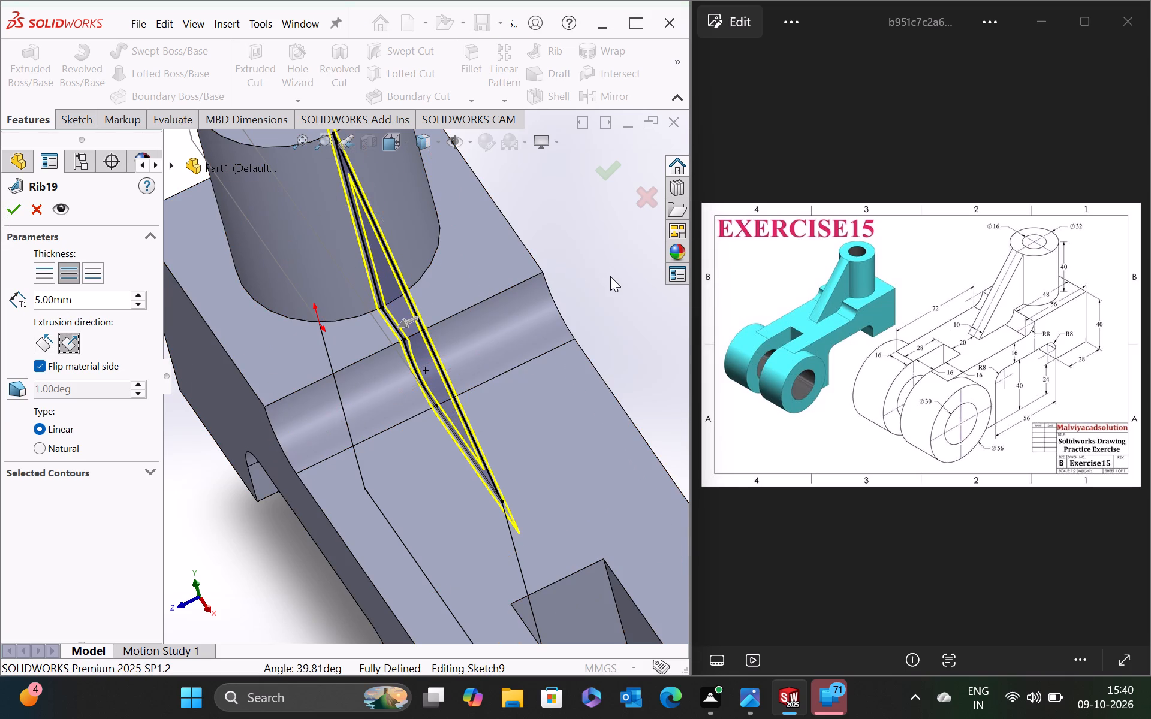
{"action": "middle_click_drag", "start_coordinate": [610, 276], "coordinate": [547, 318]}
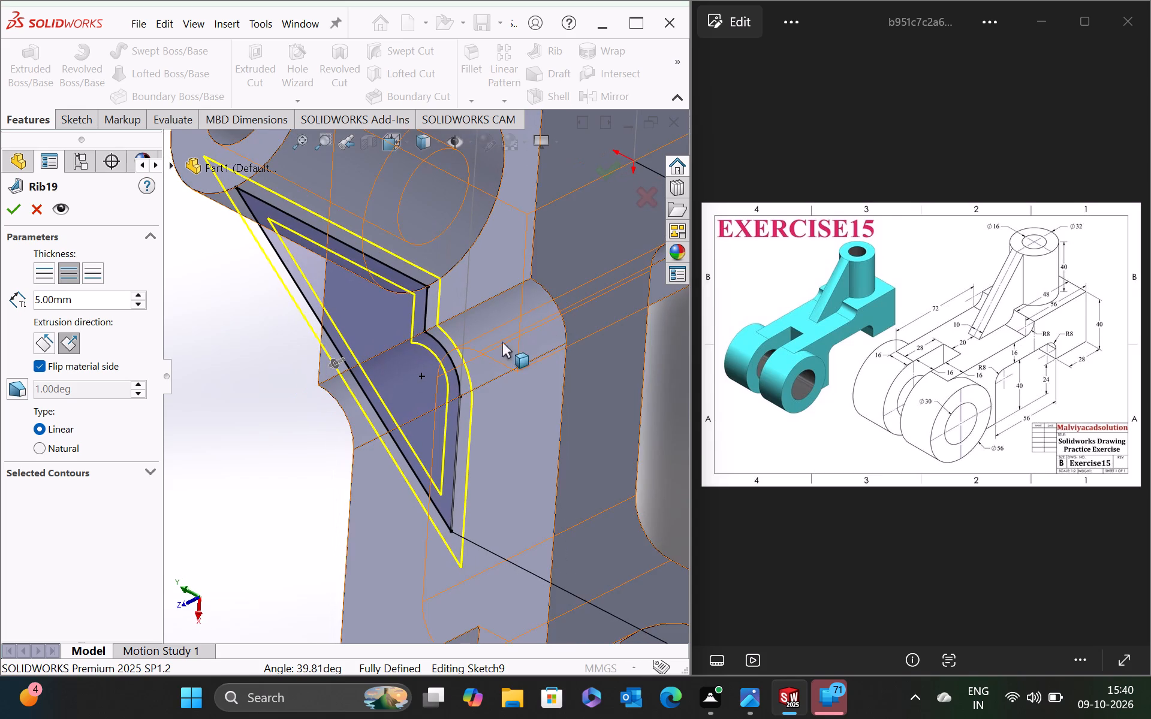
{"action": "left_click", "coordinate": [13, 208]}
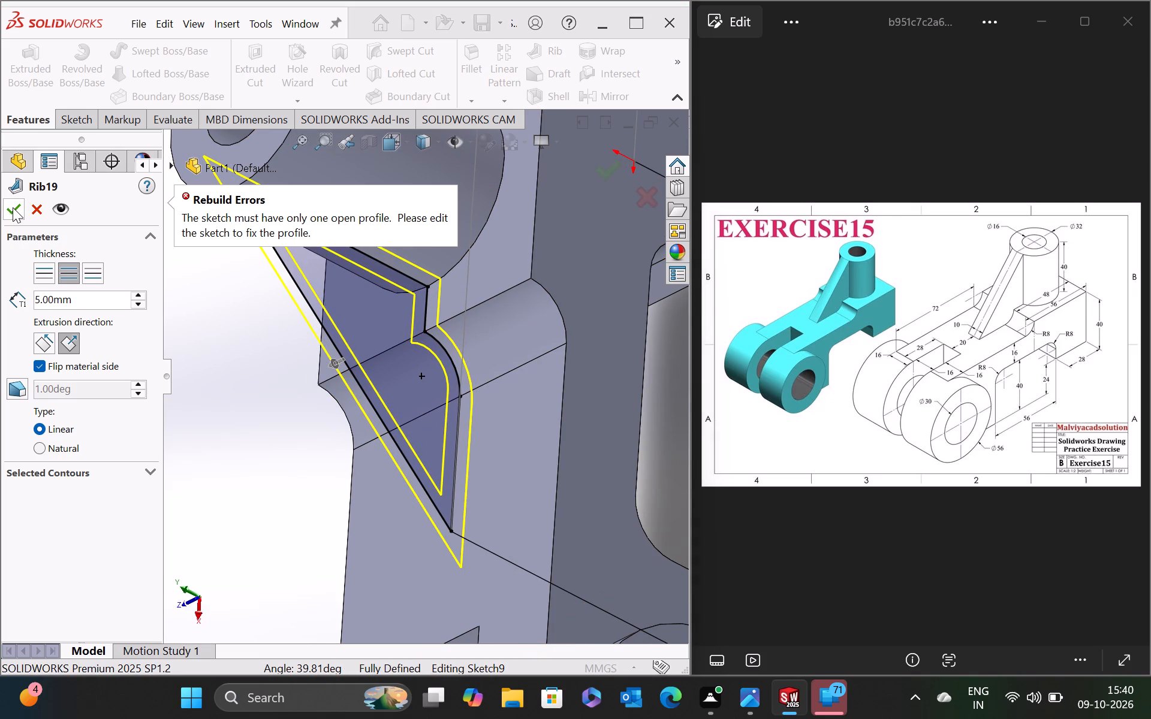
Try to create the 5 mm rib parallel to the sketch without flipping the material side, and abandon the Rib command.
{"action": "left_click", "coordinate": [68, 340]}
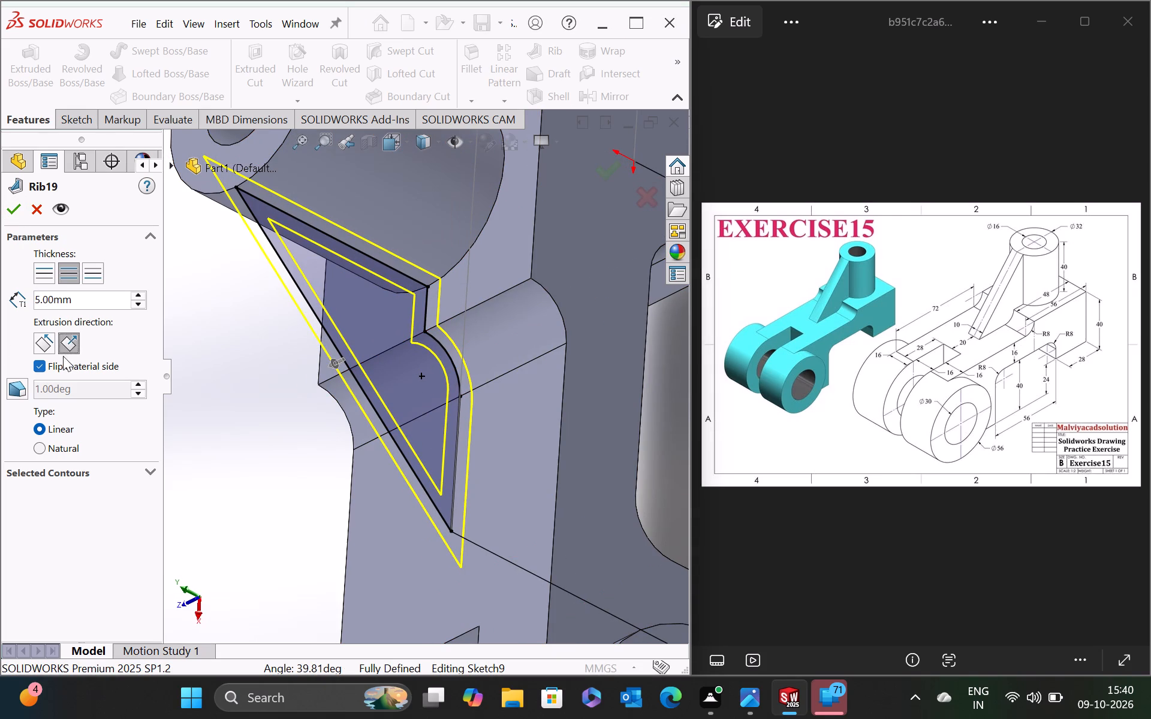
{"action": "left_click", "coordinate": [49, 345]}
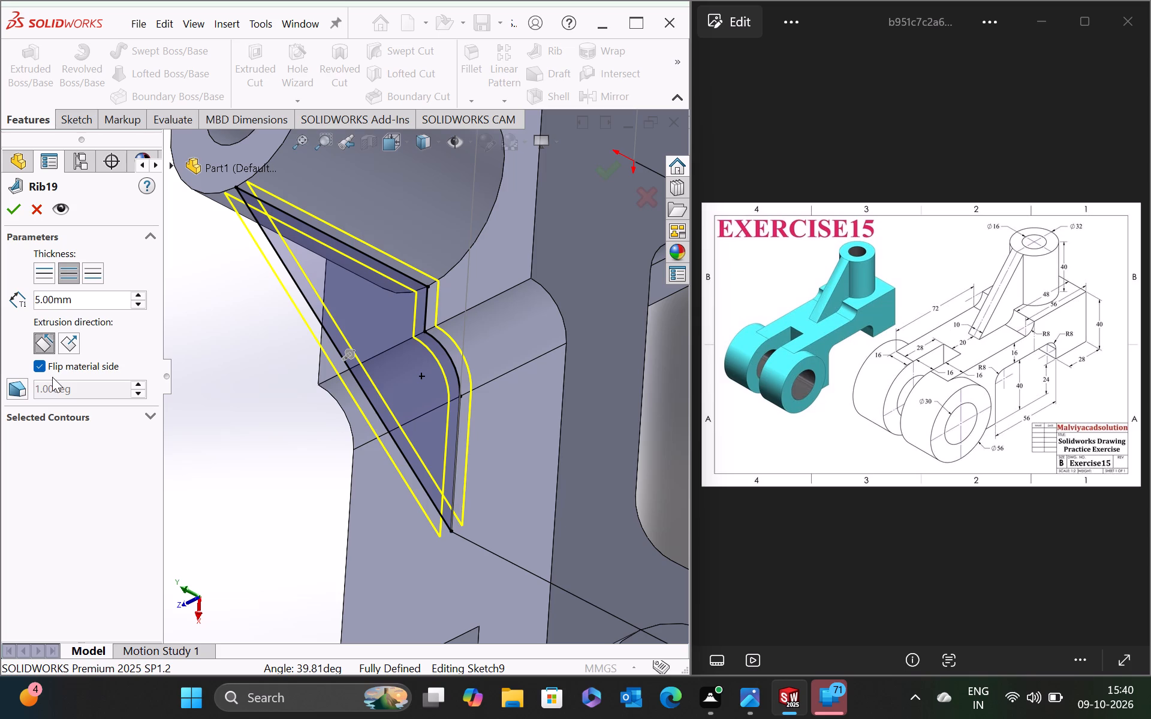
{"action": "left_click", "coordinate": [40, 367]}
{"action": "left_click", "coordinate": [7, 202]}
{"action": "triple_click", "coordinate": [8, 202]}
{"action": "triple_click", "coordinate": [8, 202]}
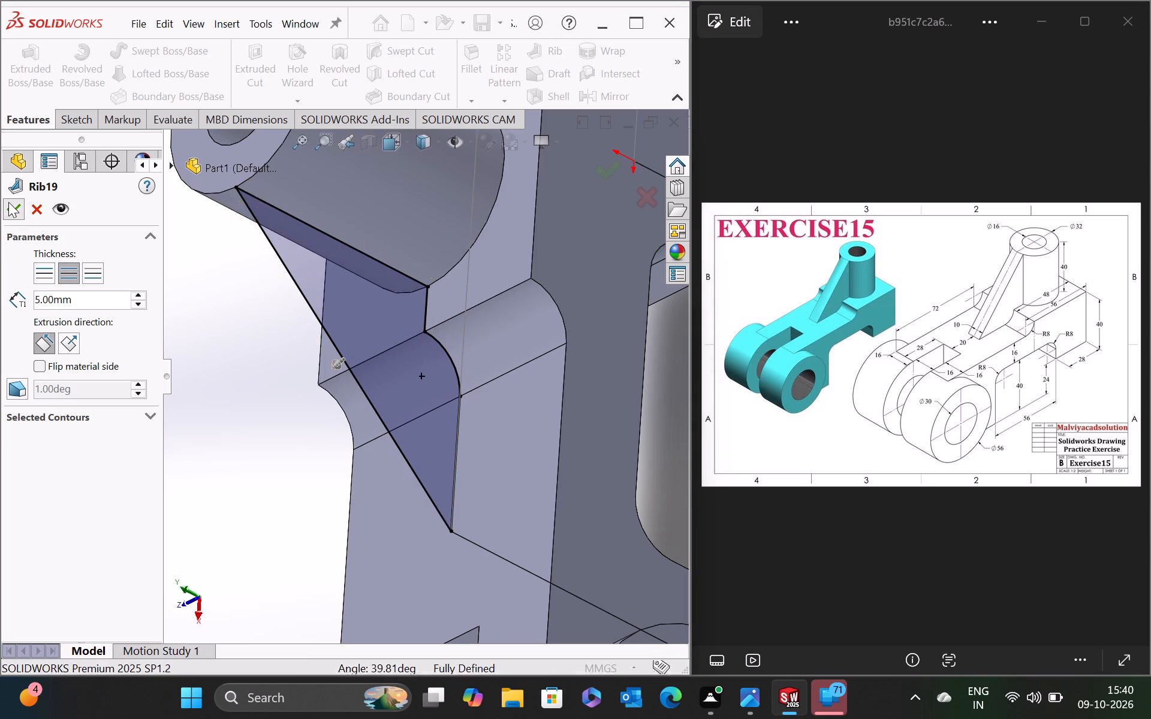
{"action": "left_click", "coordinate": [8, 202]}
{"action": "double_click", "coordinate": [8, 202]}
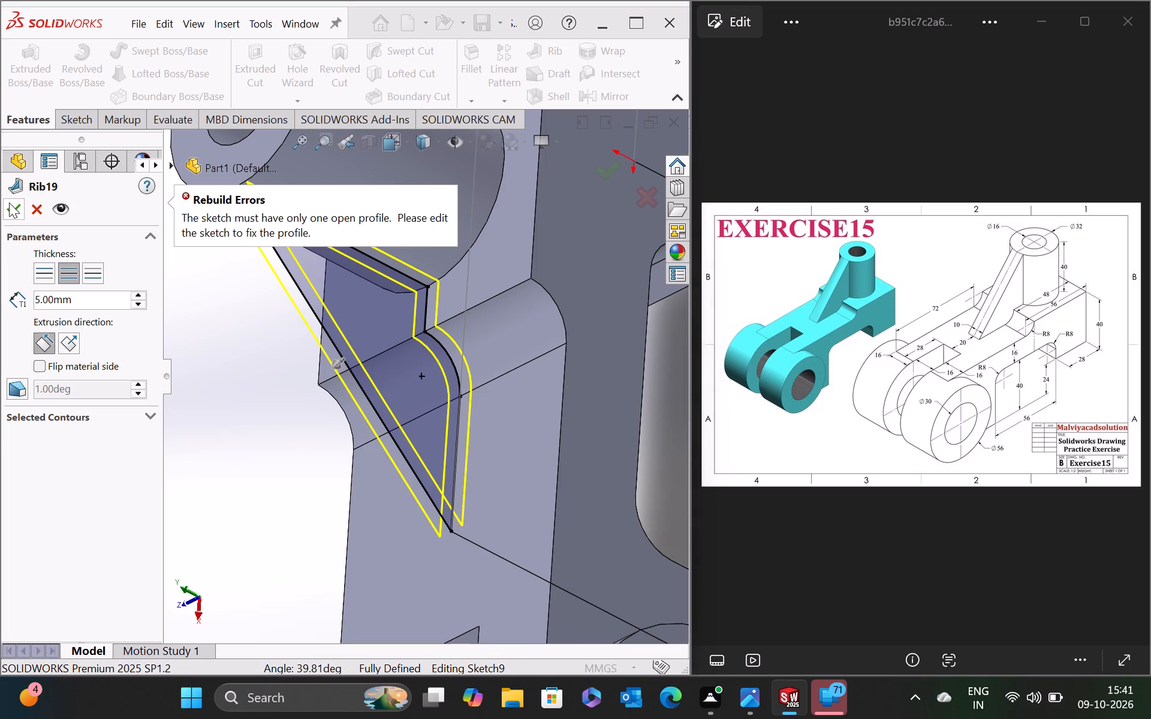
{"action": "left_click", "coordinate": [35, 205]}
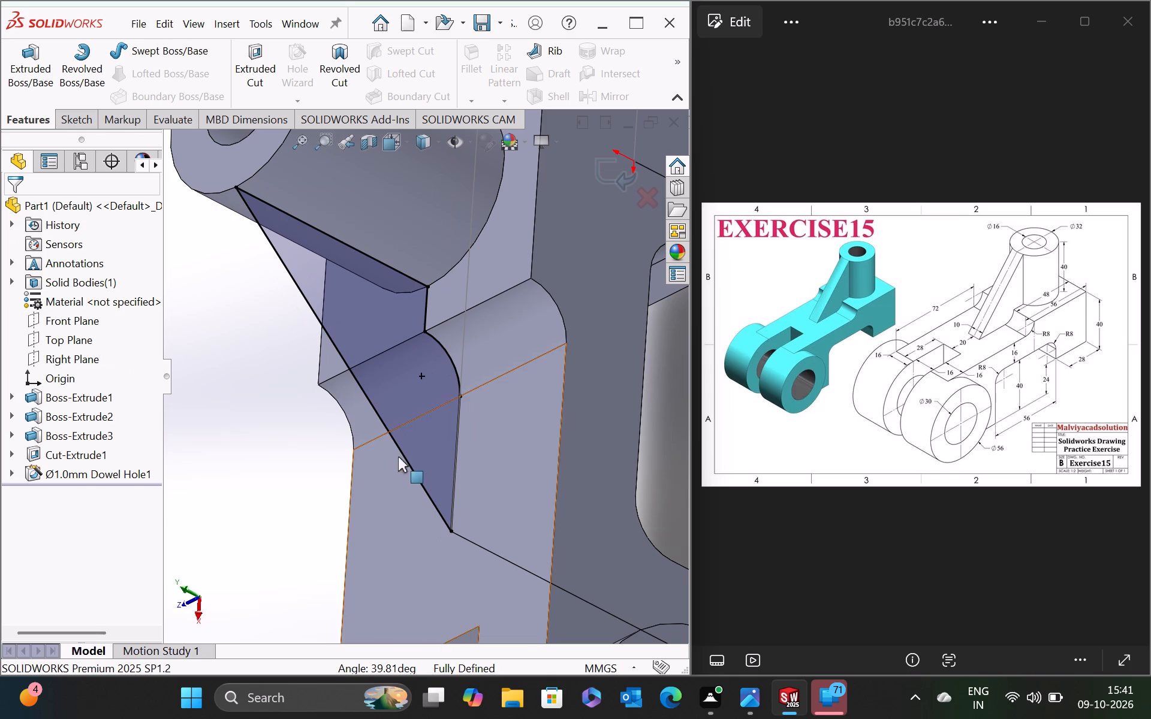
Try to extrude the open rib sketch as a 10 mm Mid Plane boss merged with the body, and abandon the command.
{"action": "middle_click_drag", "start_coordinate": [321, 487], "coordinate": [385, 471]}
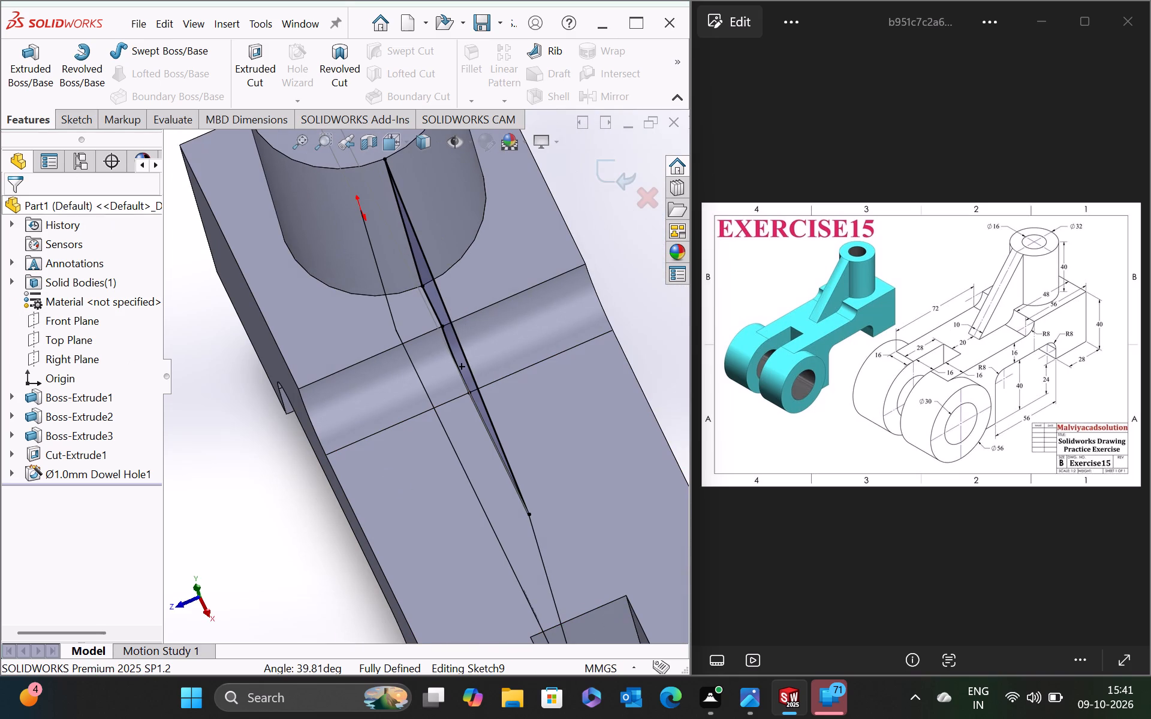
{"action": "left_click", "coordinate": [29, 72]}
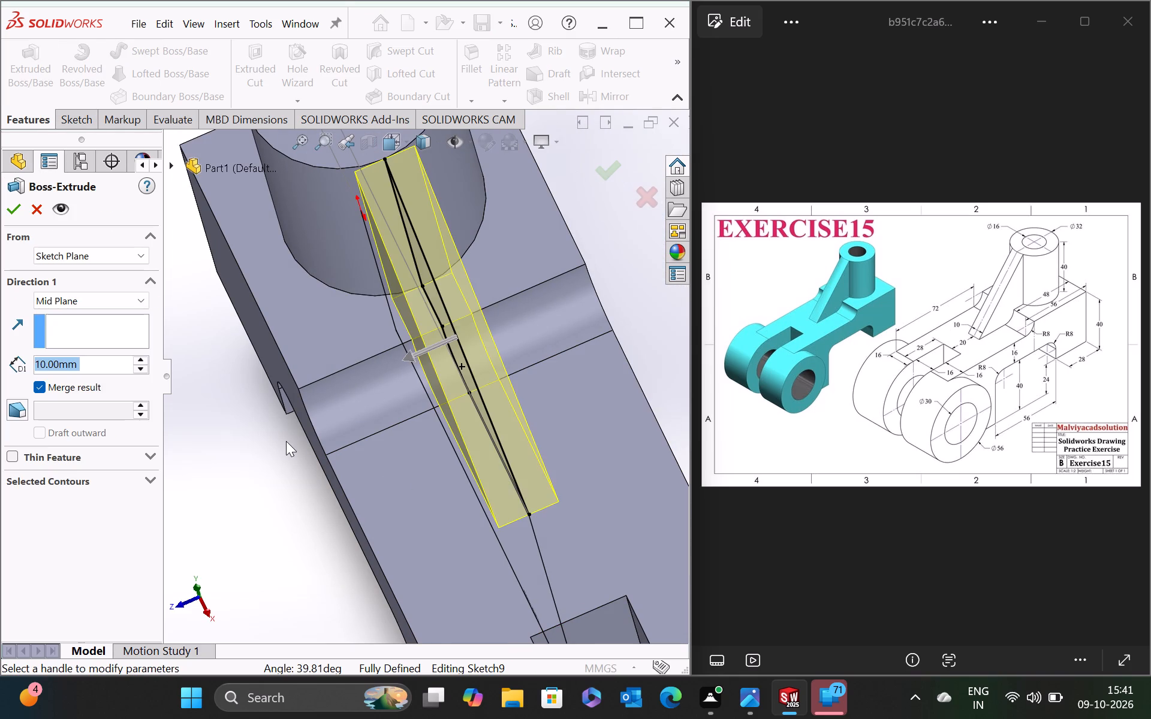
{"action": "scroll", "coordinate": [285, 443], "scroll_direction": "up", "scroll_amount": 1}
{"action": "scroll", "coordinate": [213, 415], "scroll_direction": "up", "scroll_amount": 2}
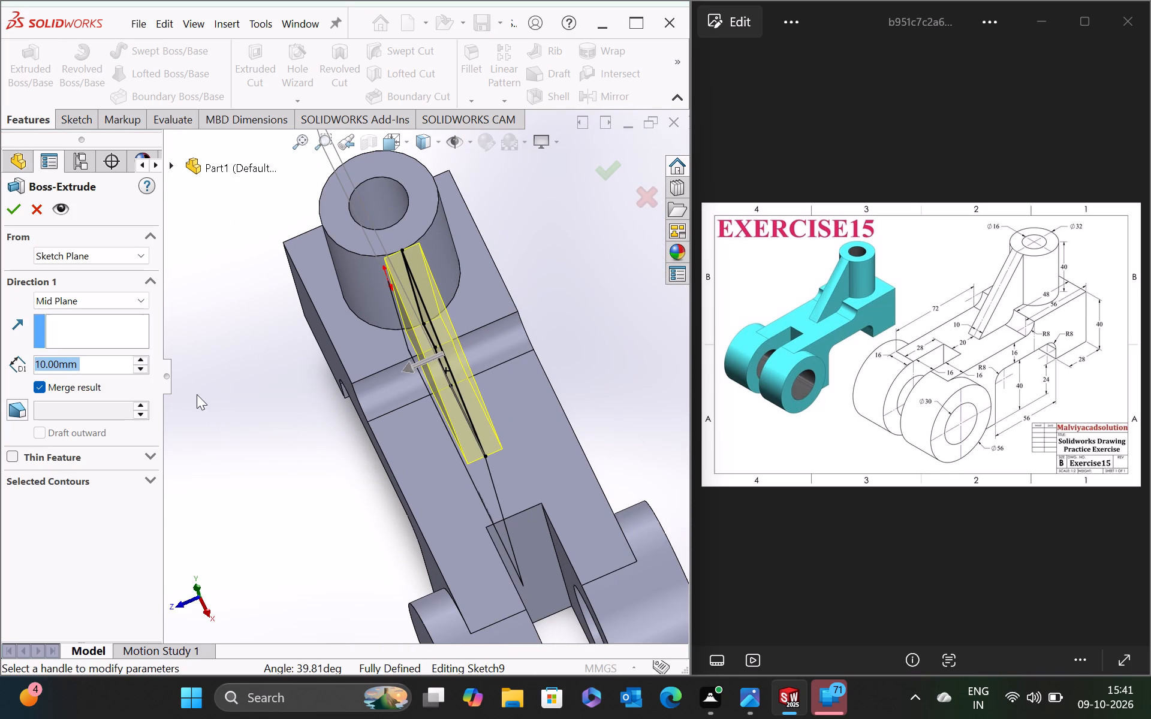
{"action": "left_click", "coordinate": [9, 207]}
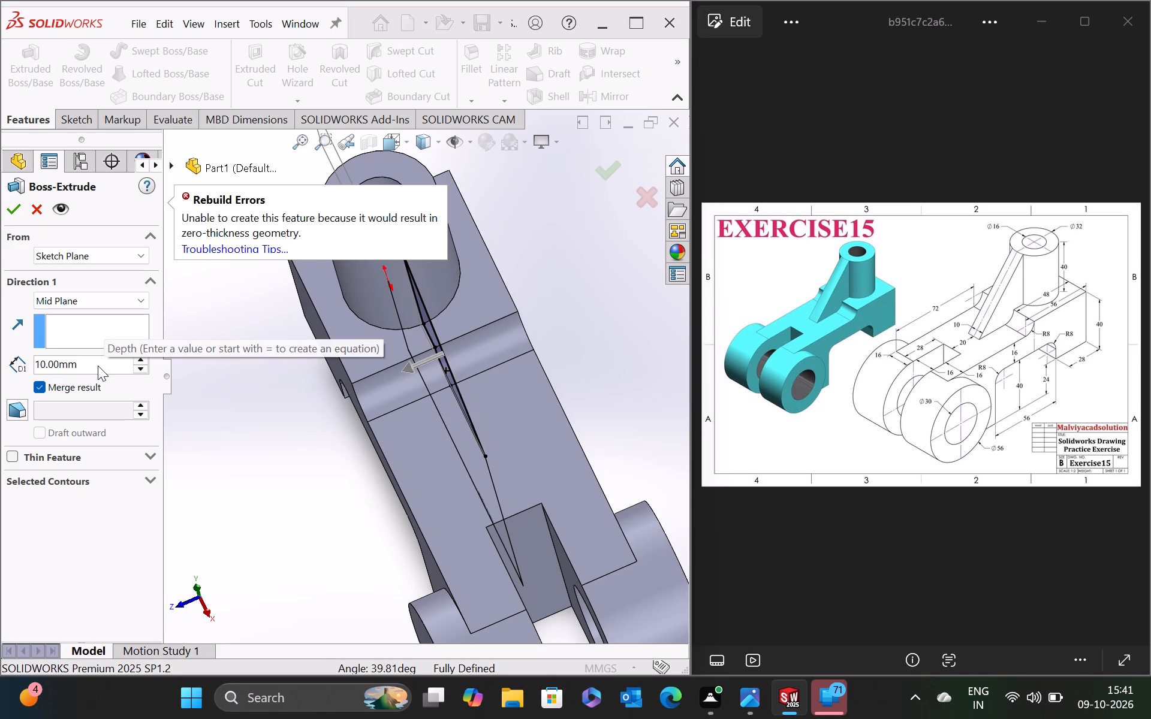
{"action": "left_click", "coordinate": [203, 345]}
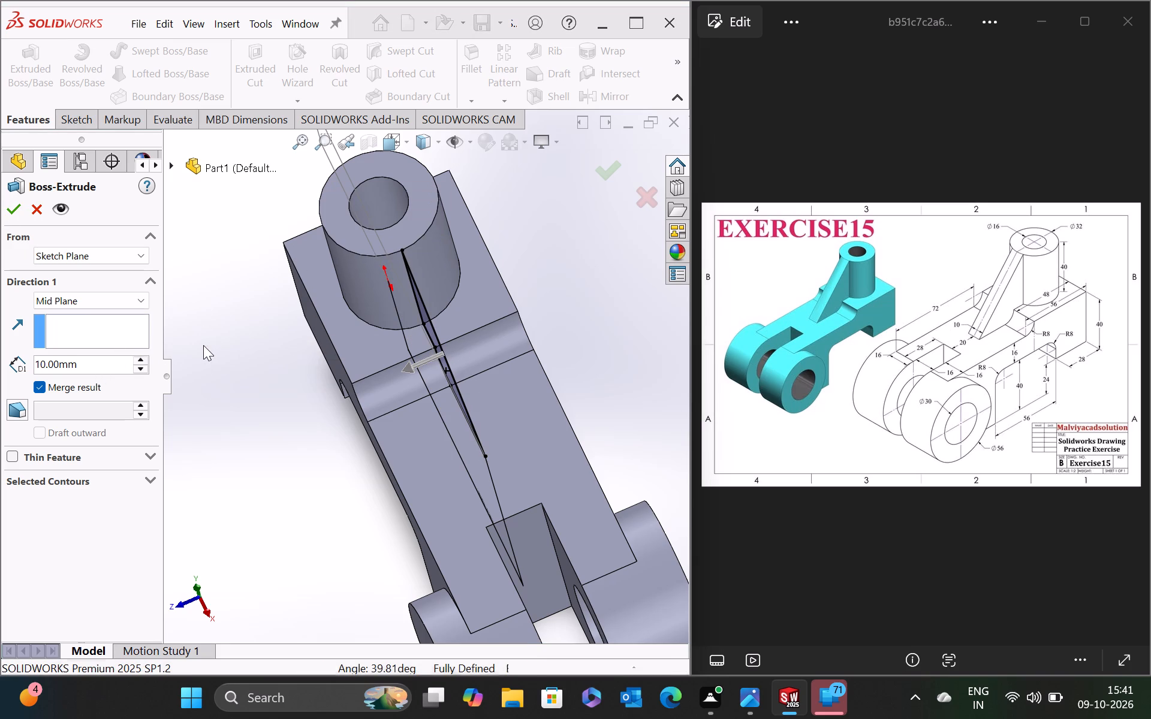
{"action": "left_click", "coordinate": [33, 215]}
Exit the rib outline sketch, keeping it as a standalone sketch.
{"action": "middle_click_drag", "start_coordinate": [578, 319], "coordinate": [610, 306]}
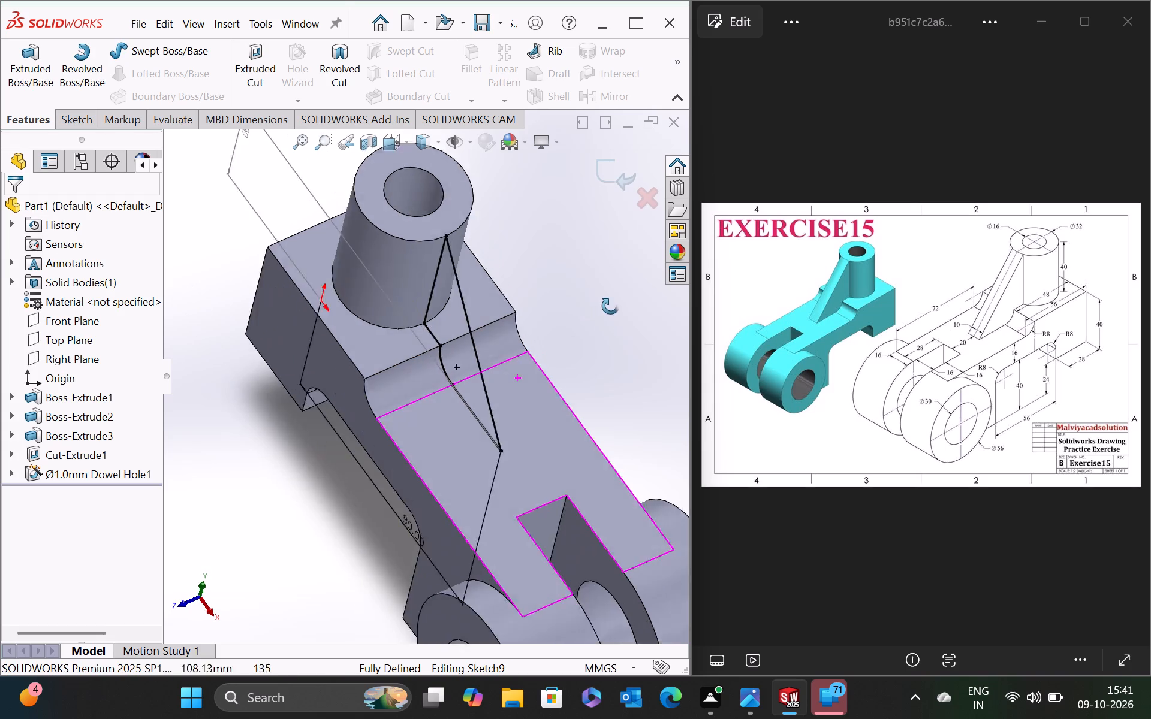
{"action": "middle_click_drag", "start_coordinate": [610, 306], "coordinate": [635, 298]}
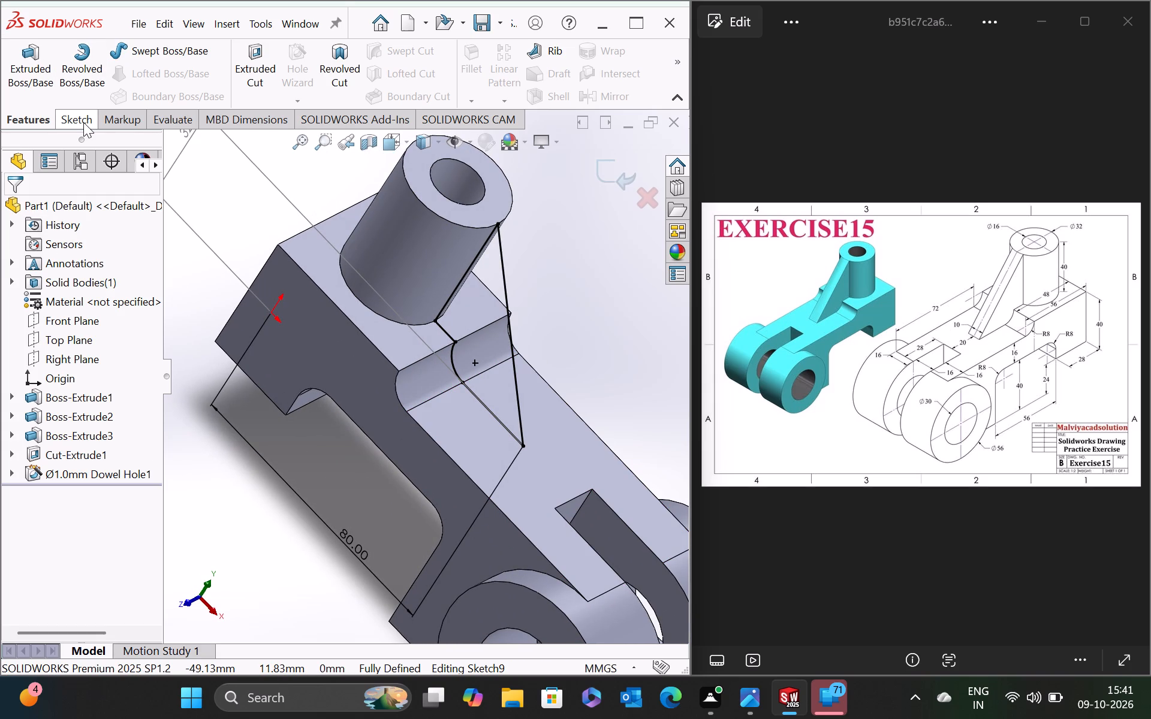
{"action": "left_click", "coordinate": [83, 122]}
{"action": "left_click", "coordinate": [23, 67]}
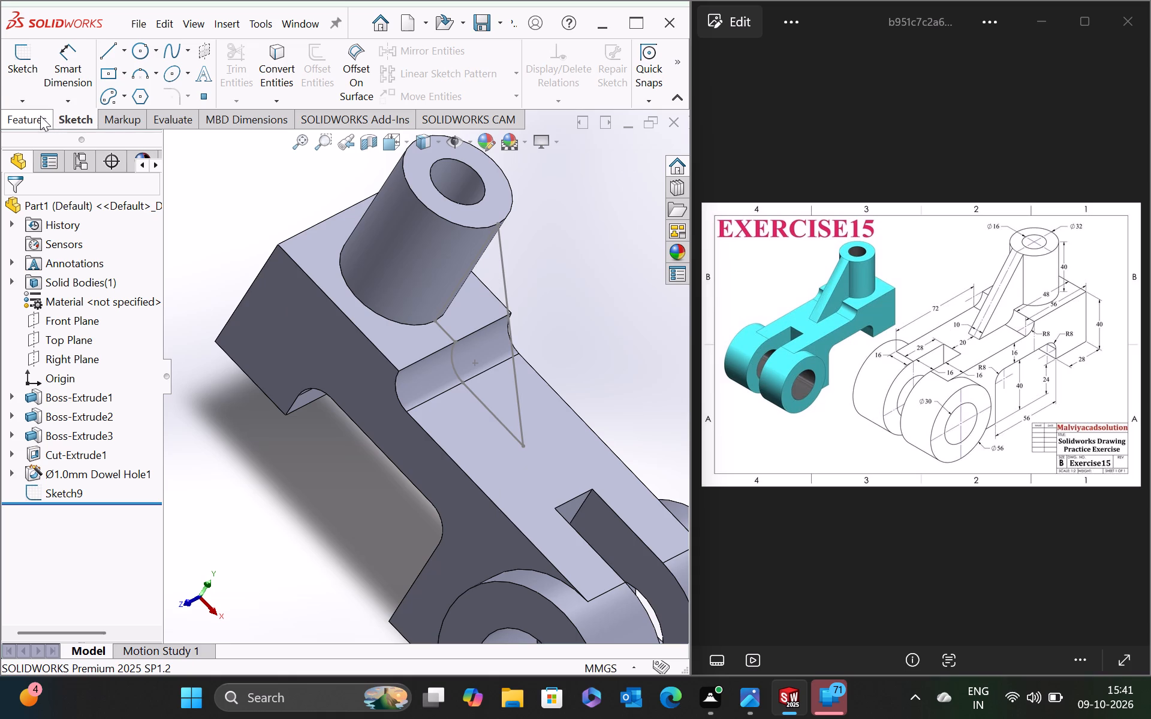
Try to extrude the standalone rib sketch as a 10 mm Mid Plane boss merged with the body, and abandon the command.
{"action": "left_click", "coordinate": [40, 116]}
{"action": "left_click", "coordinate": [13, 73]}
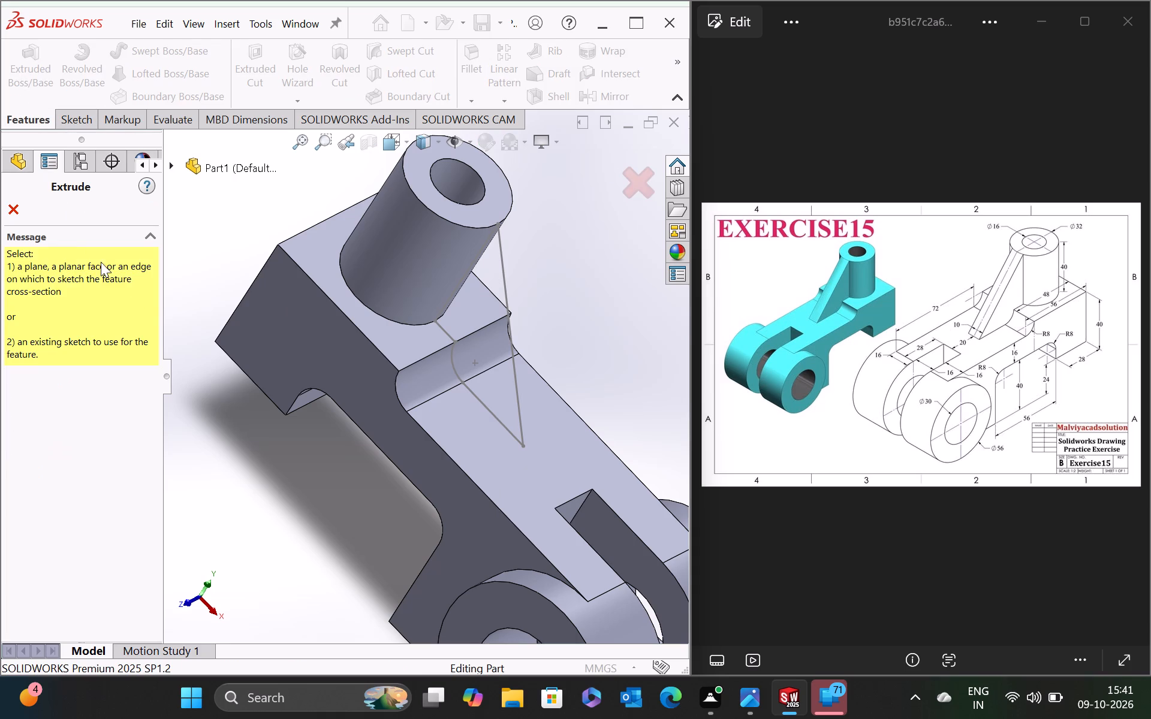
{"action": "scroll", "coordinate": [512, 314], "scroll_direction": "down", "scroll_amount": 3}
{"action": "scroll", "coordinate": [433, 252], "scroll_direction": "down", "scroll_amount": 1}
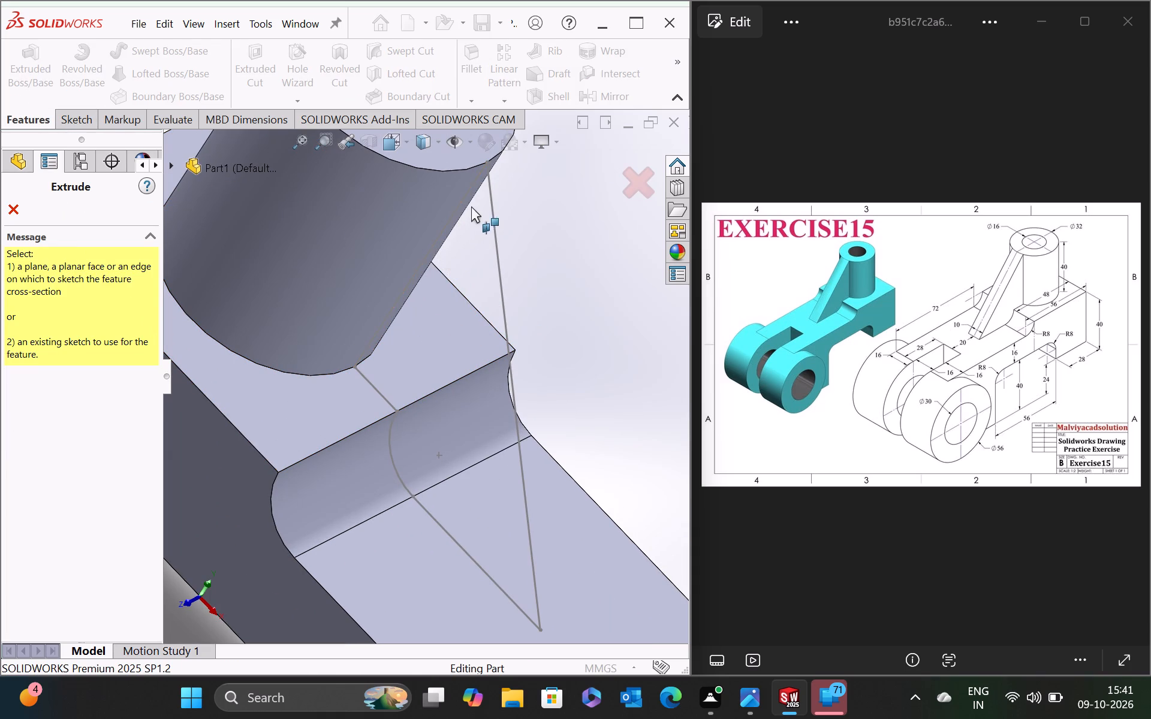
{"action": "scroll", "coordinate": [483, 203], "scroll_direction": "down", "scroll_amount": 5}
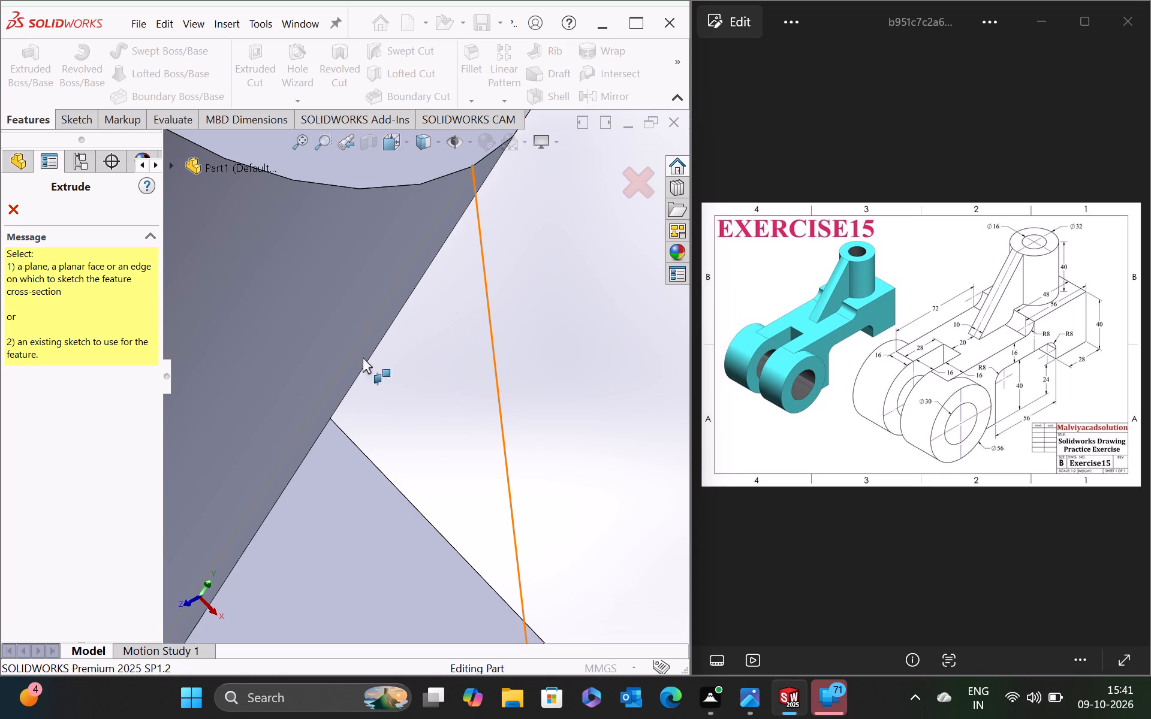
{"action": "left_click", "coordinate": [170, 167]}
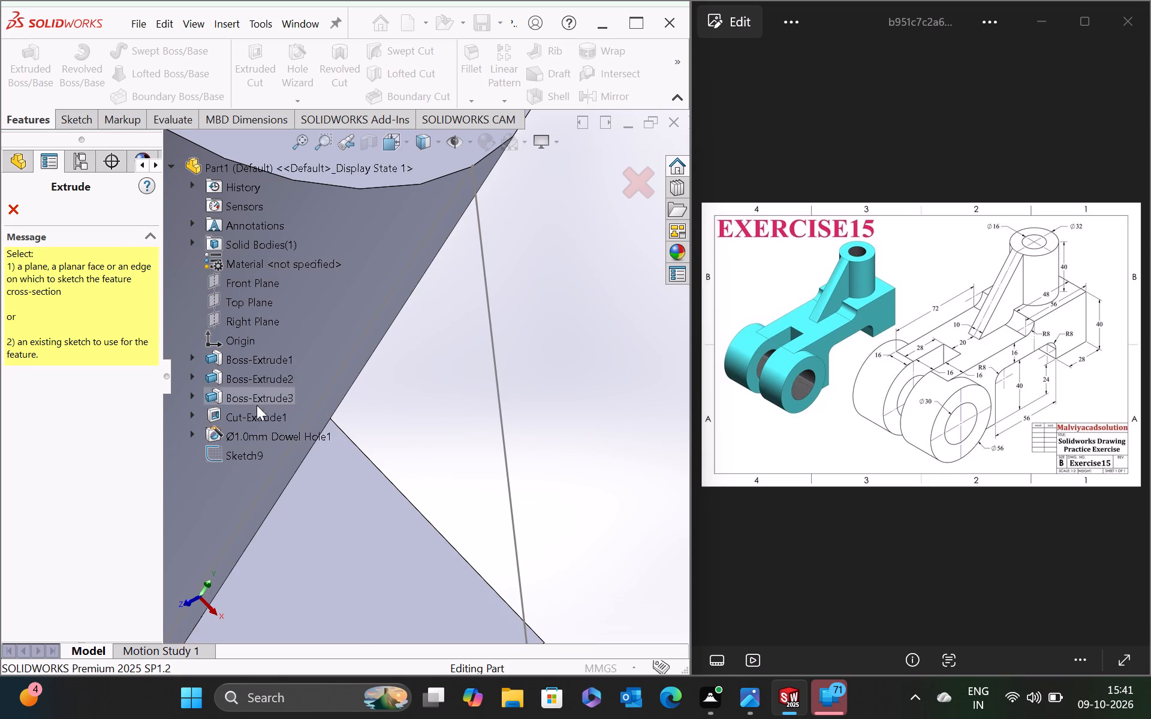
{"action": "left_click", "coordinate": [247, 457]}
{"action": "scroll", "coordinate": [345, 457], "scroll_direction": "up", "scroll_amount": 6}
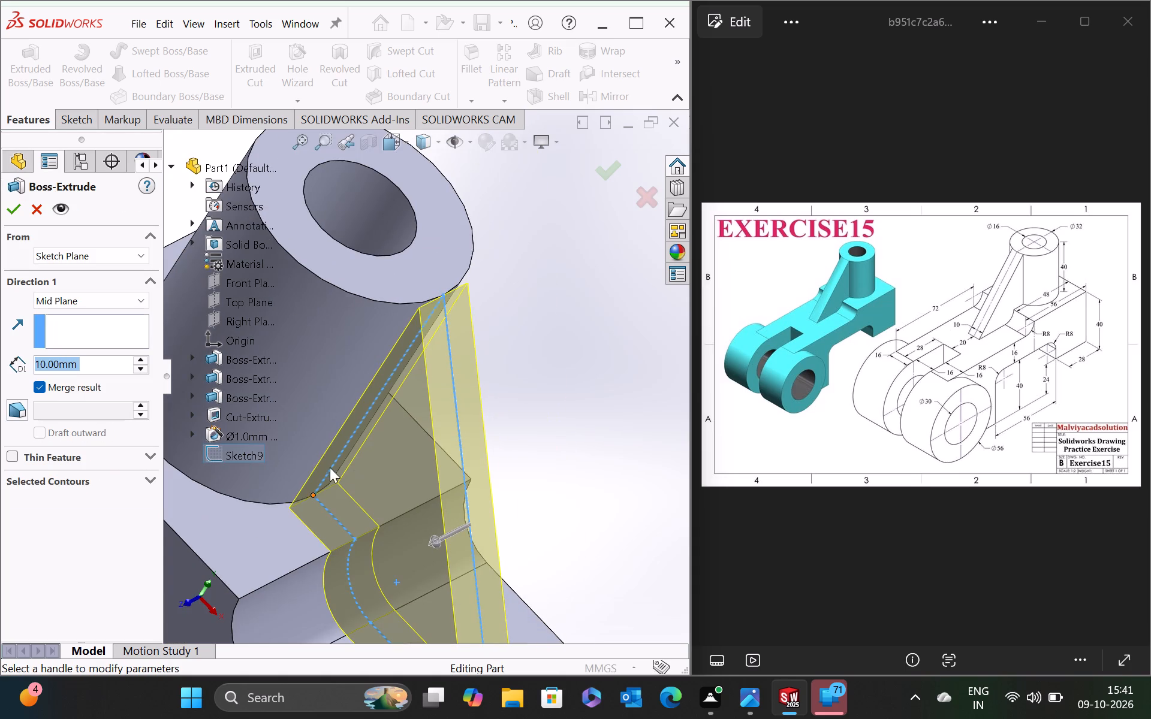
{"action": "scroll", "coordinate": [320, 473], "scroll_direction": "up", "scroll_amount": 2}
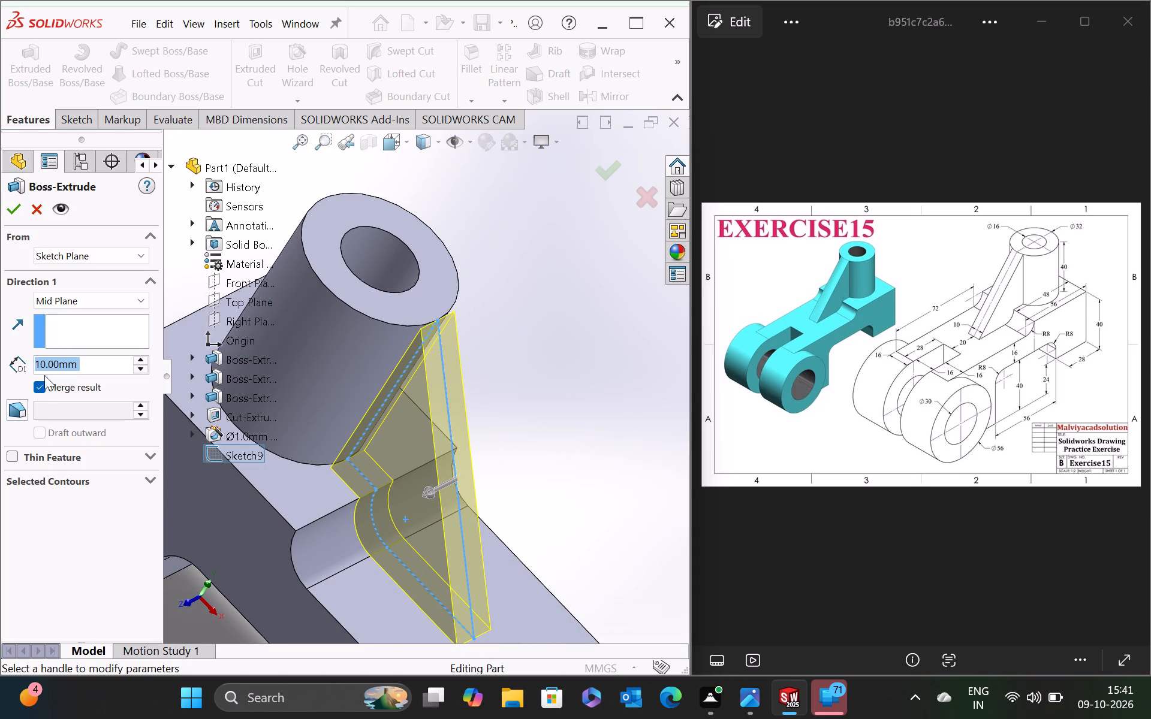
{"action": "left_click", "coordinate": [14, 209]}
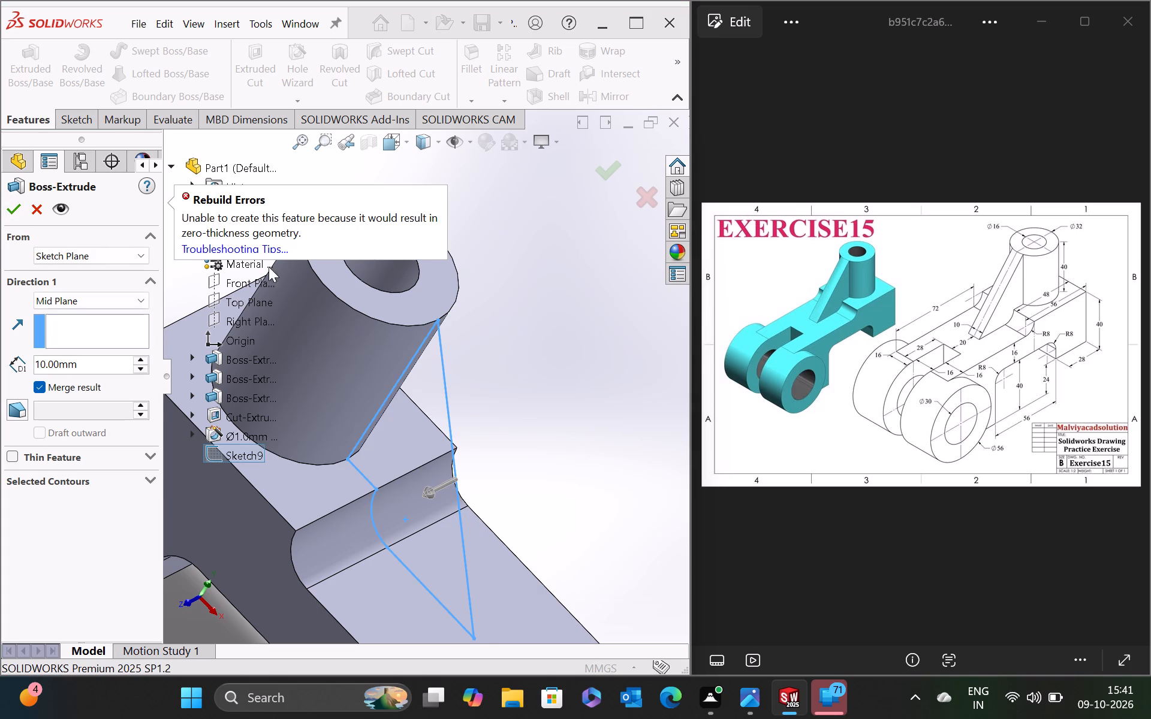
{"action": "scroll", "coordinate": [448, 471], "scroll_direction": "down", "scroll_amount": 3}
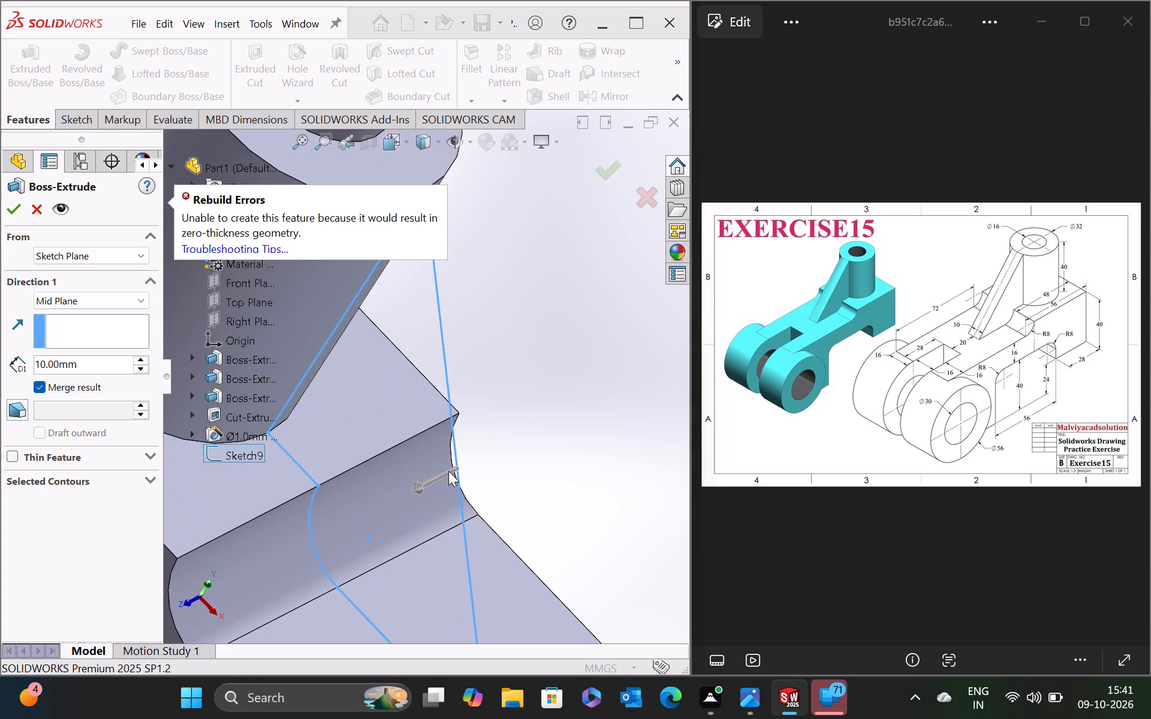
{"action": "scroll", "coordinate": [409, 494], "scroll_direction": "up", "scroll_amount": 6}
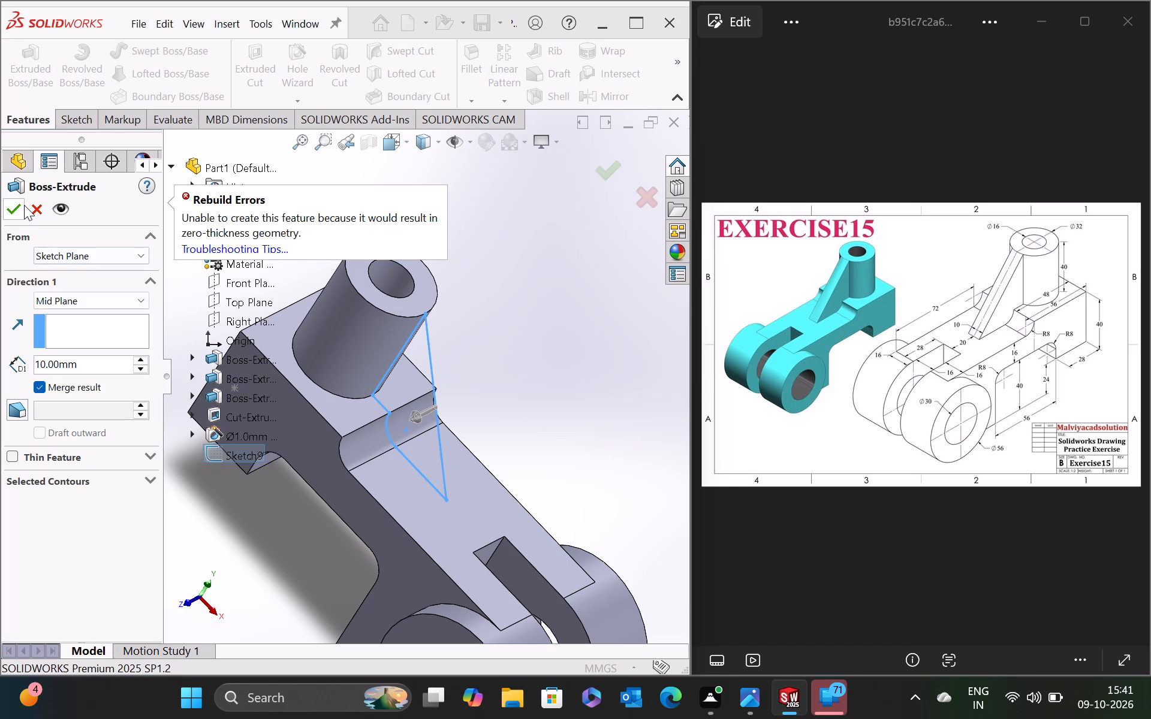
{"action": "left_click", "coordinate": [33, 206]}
Reopen the rib sketch for editing and delete its vertical line along the cylindrical boss.
{"action": "right_click", "coordinate": [55, 496]}
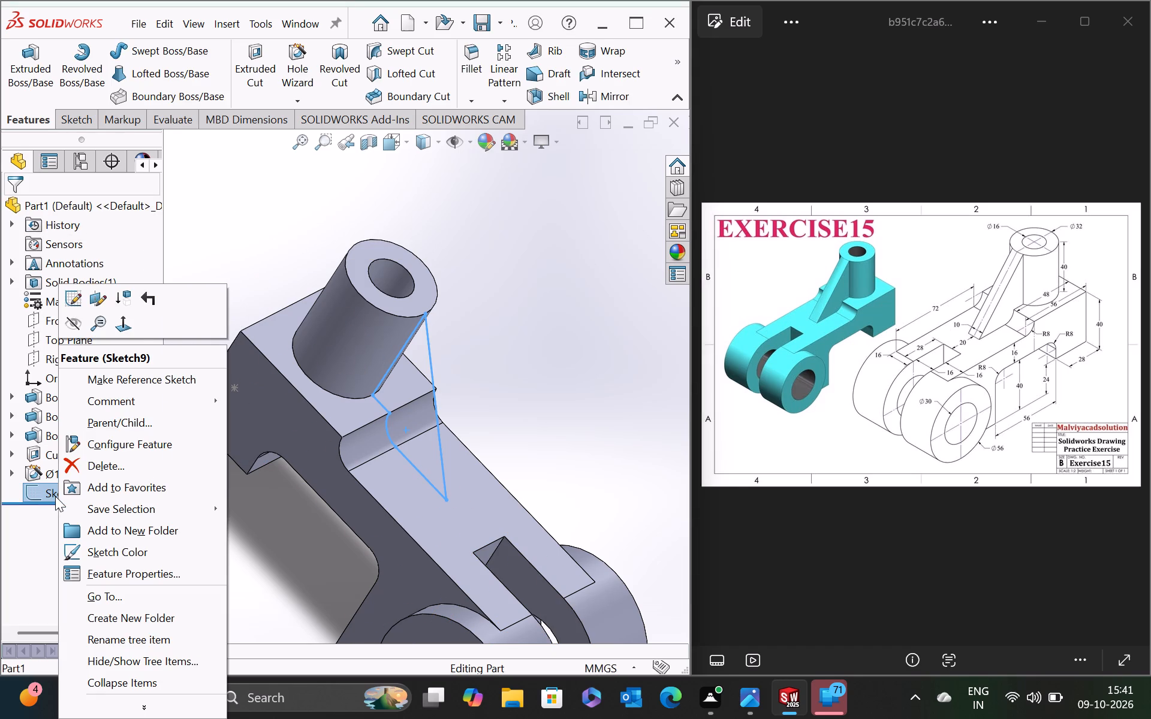
{"action": "left_click", "coordinate": [76, 294]}
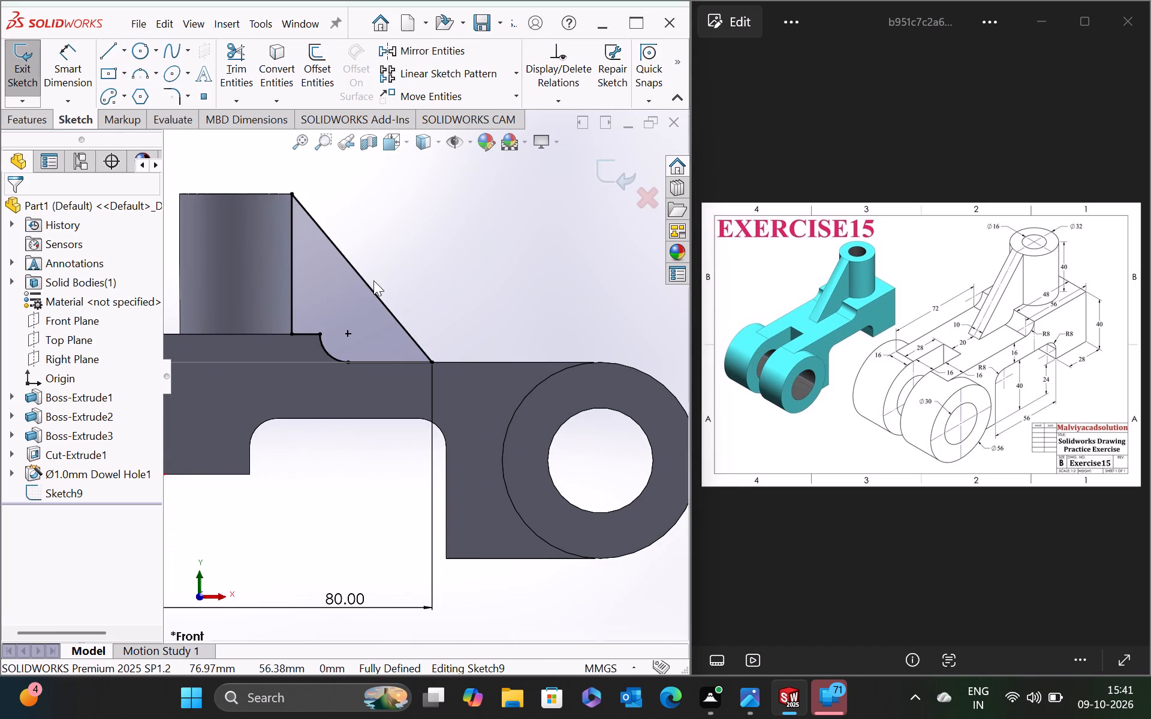
{"action": "right_click", "coordinate": [291, 294]}
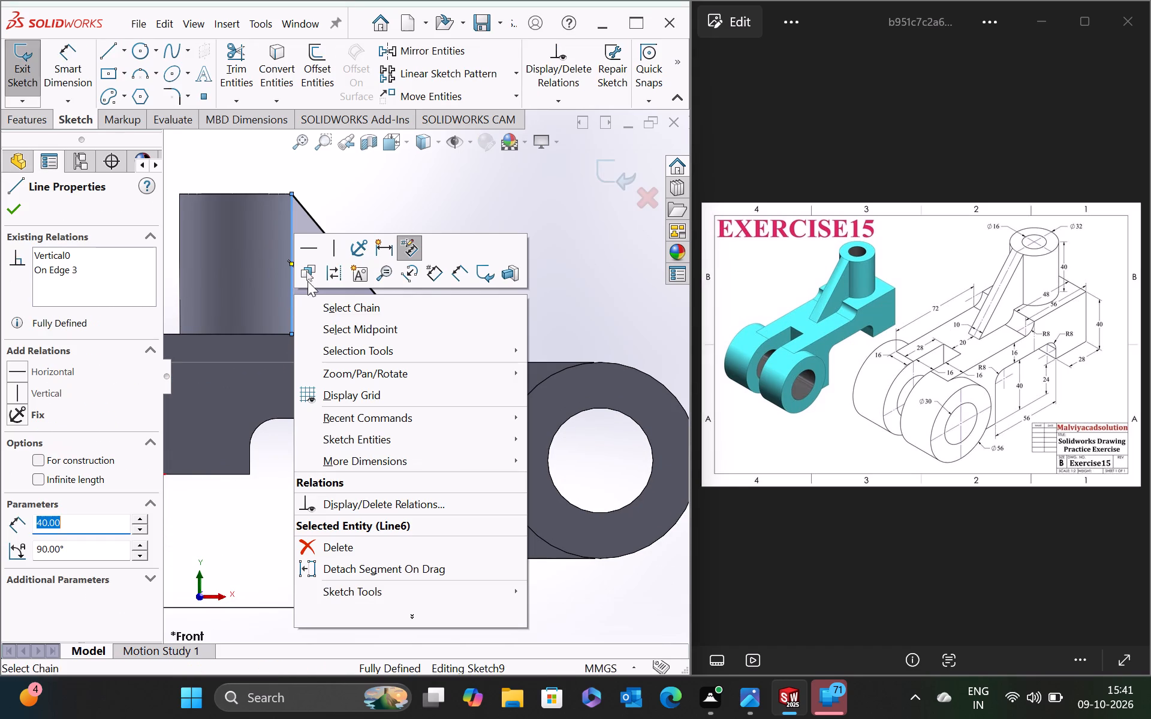
{"action": "left_click", "coordinate": [332, 540]}
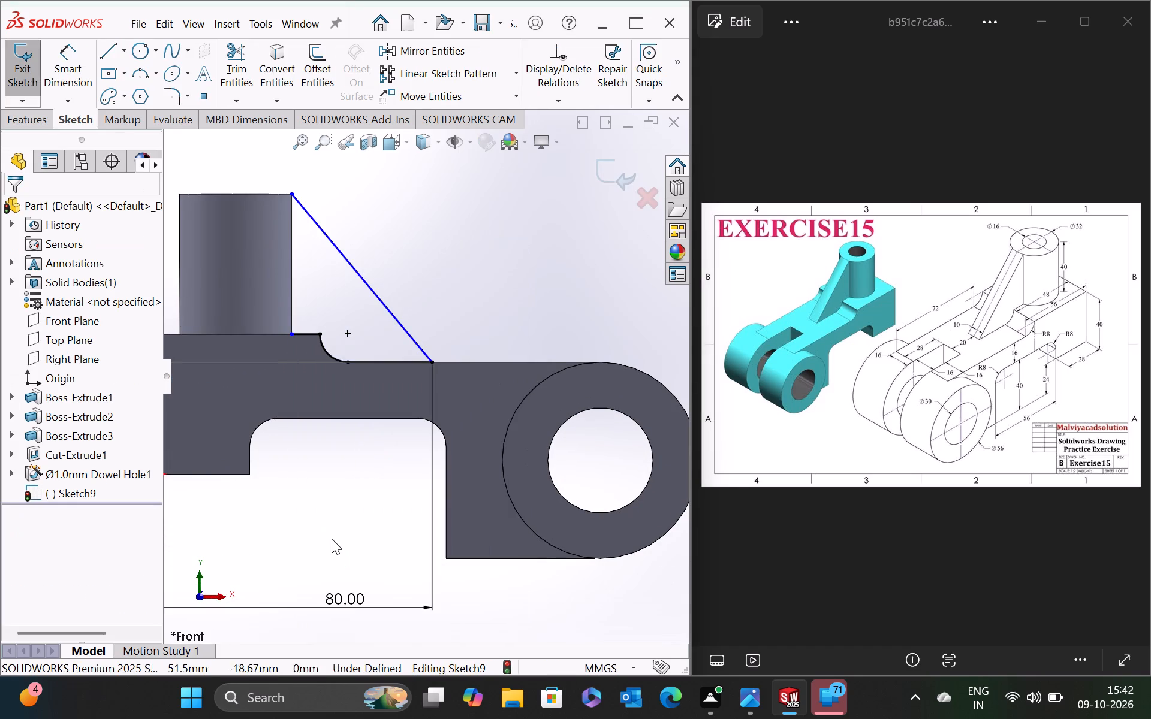
Redraw the 40 mm vertical line from the base of the cylindrical boss to the upper end of the sloped line.
{"action": "left_click", "coordinate": [112, 43]}
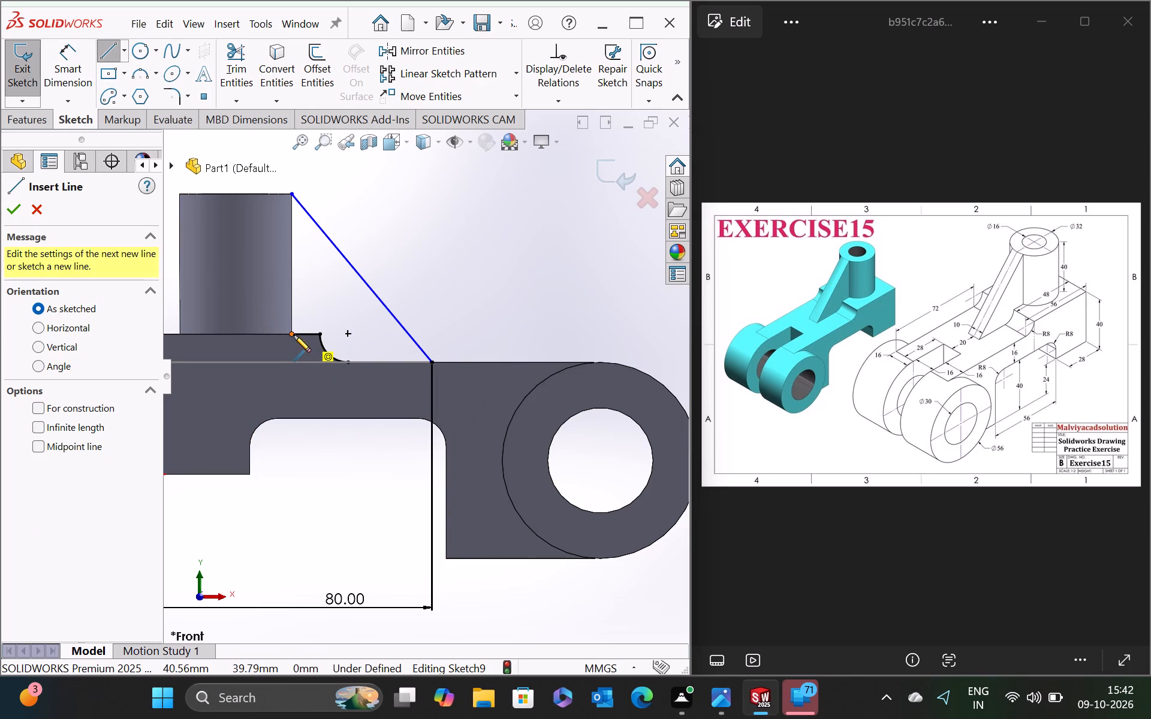
{"action": "left_click", "coordinate": [294, 335]}
{"action": "left_click", "coordinate": [292, 193]}
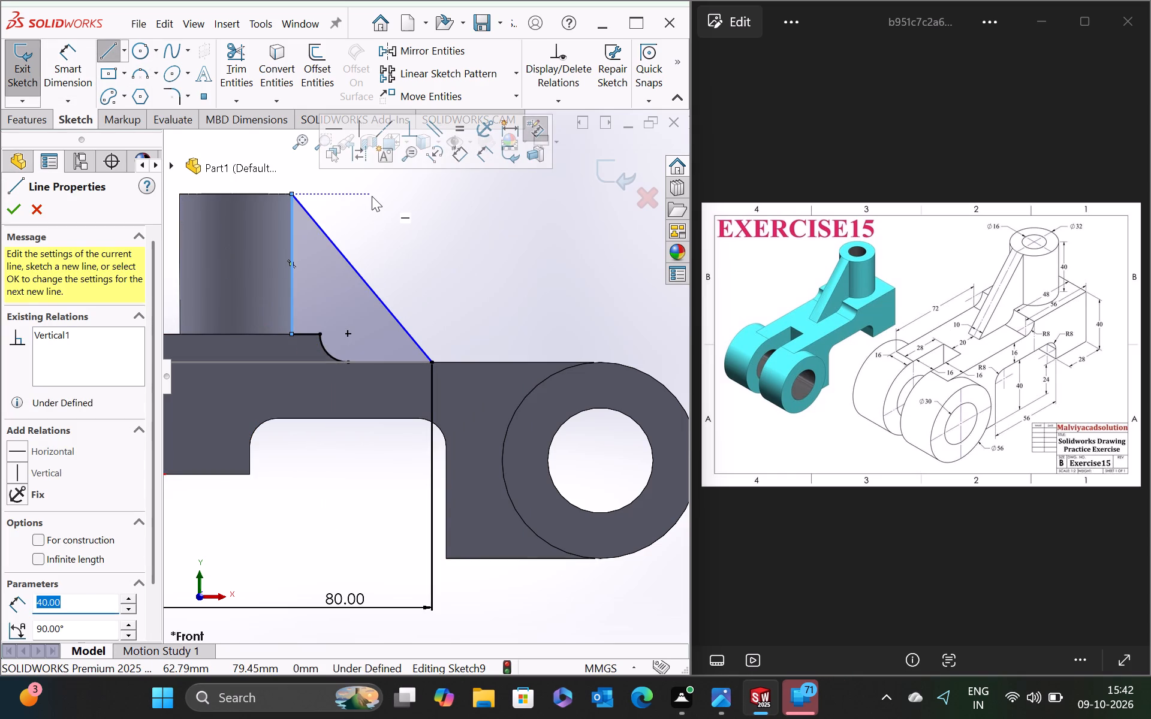
{"action": "key", "text": "Escape"}
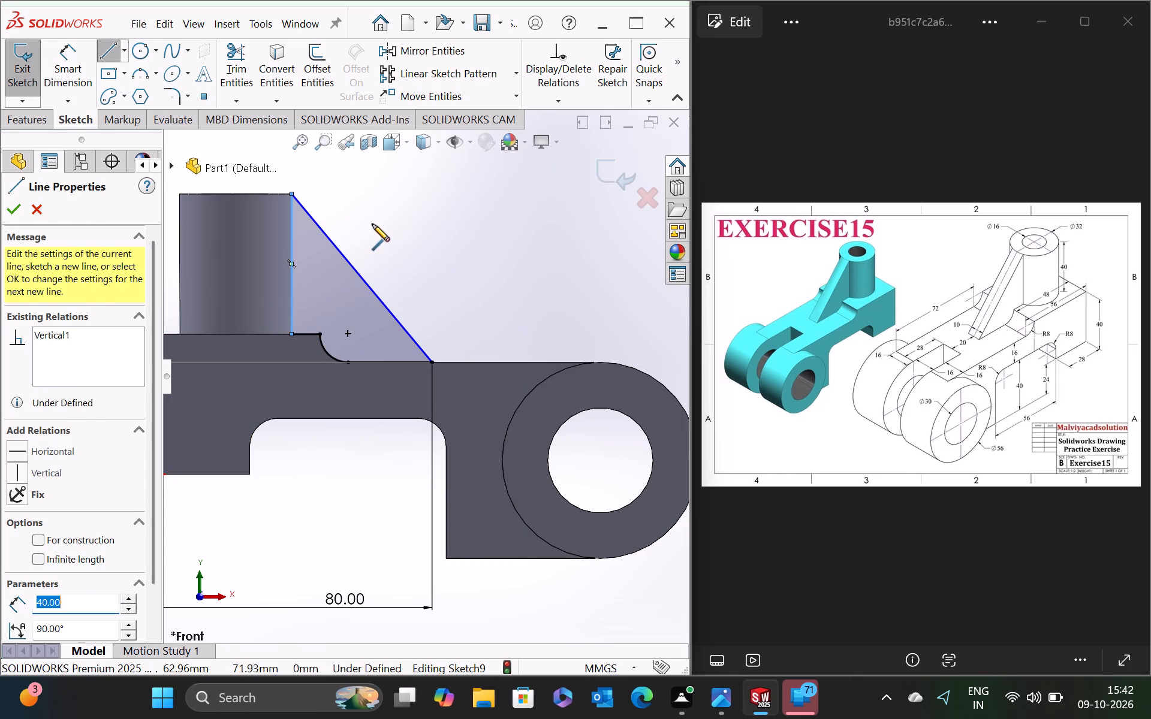
{"action": "key", "text": "Escape"}
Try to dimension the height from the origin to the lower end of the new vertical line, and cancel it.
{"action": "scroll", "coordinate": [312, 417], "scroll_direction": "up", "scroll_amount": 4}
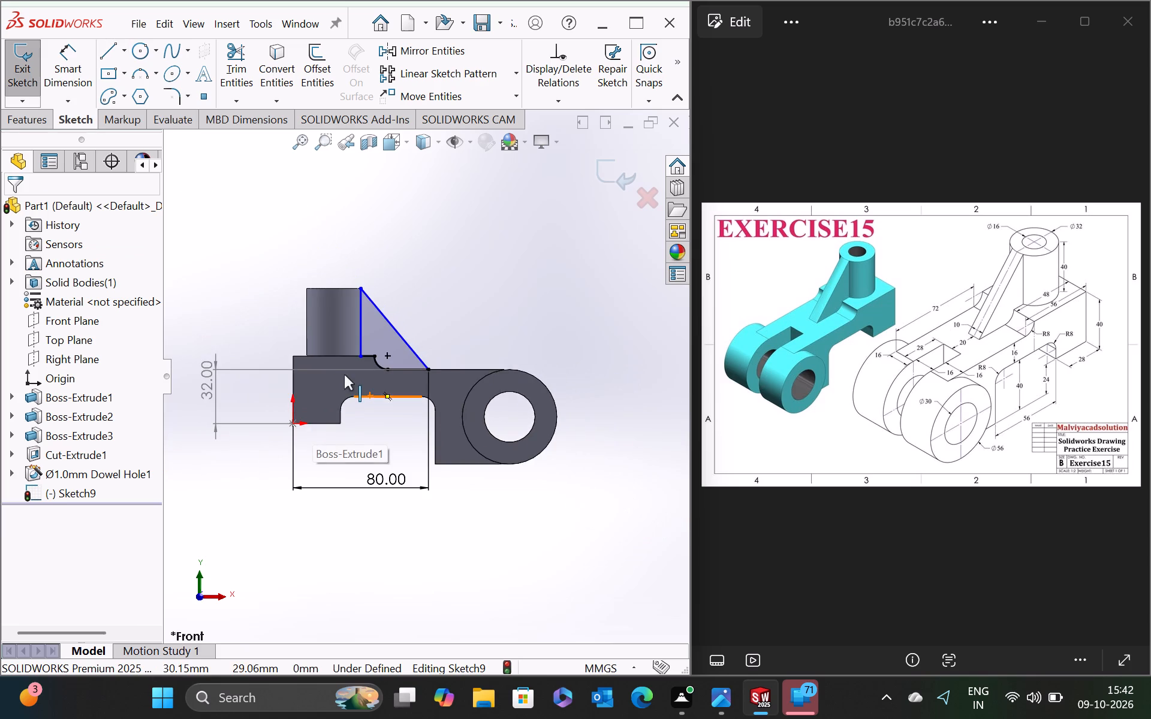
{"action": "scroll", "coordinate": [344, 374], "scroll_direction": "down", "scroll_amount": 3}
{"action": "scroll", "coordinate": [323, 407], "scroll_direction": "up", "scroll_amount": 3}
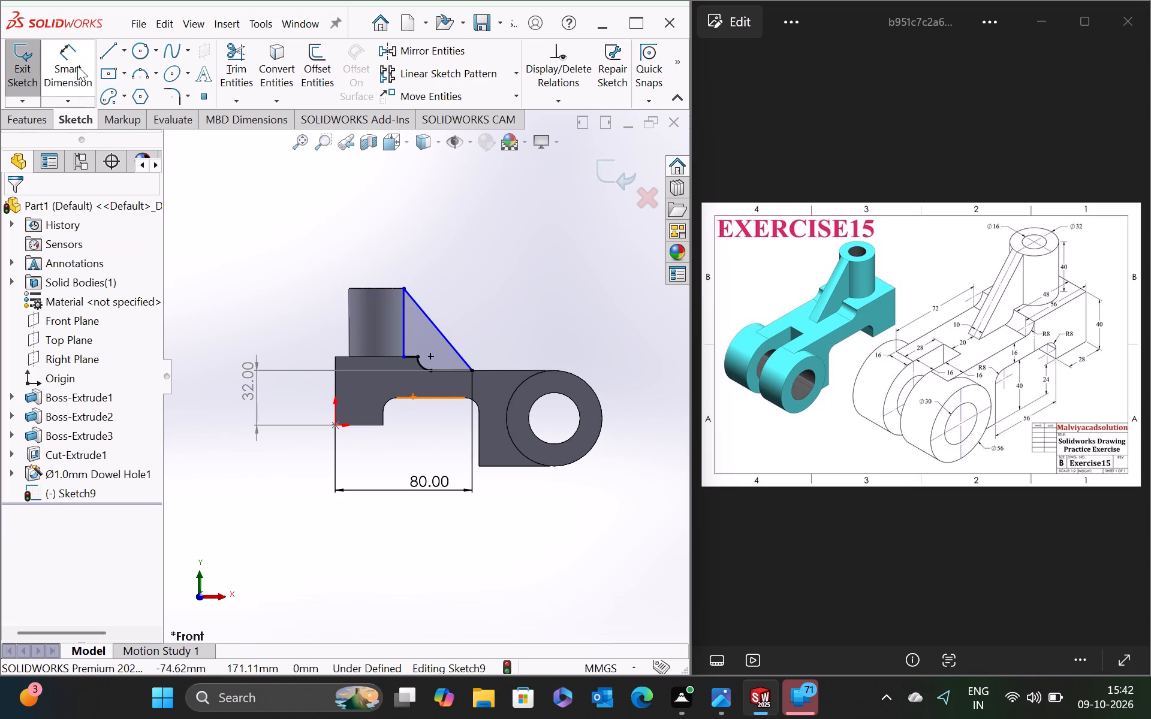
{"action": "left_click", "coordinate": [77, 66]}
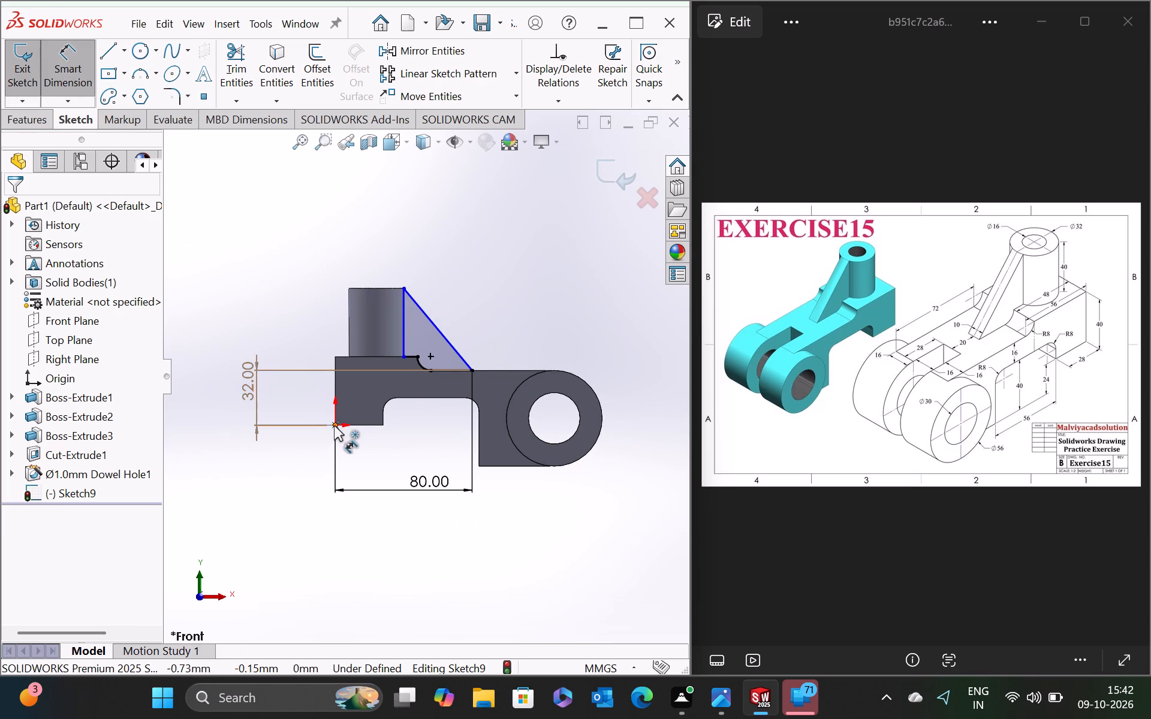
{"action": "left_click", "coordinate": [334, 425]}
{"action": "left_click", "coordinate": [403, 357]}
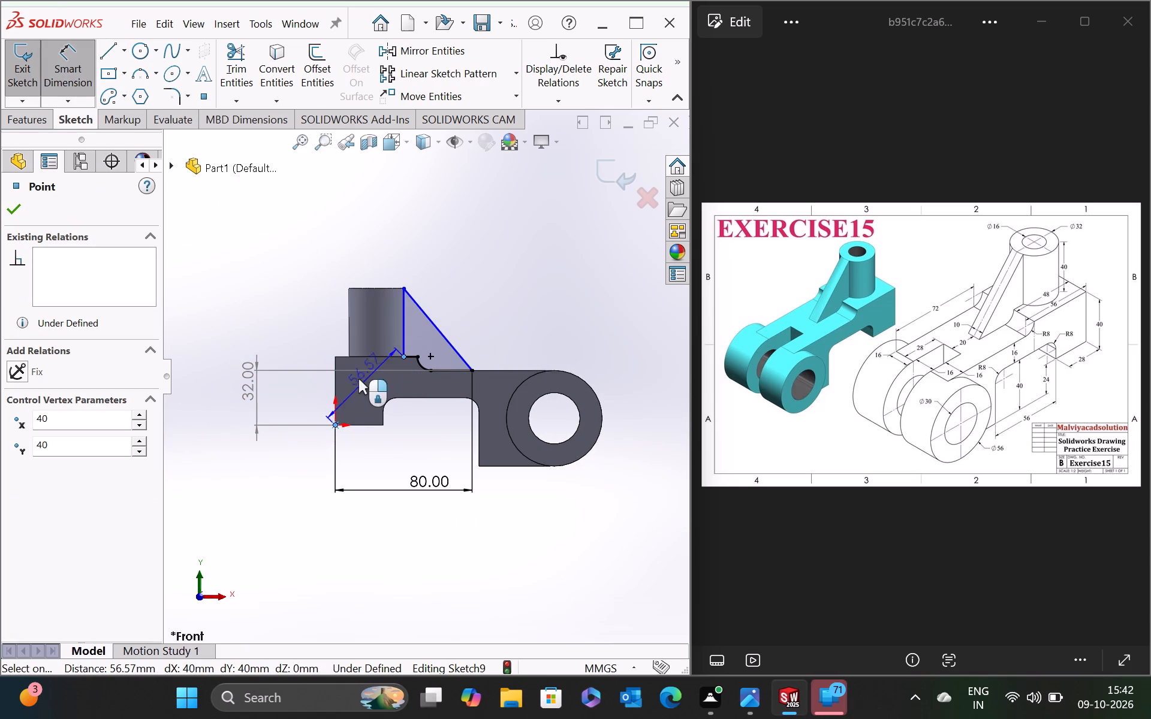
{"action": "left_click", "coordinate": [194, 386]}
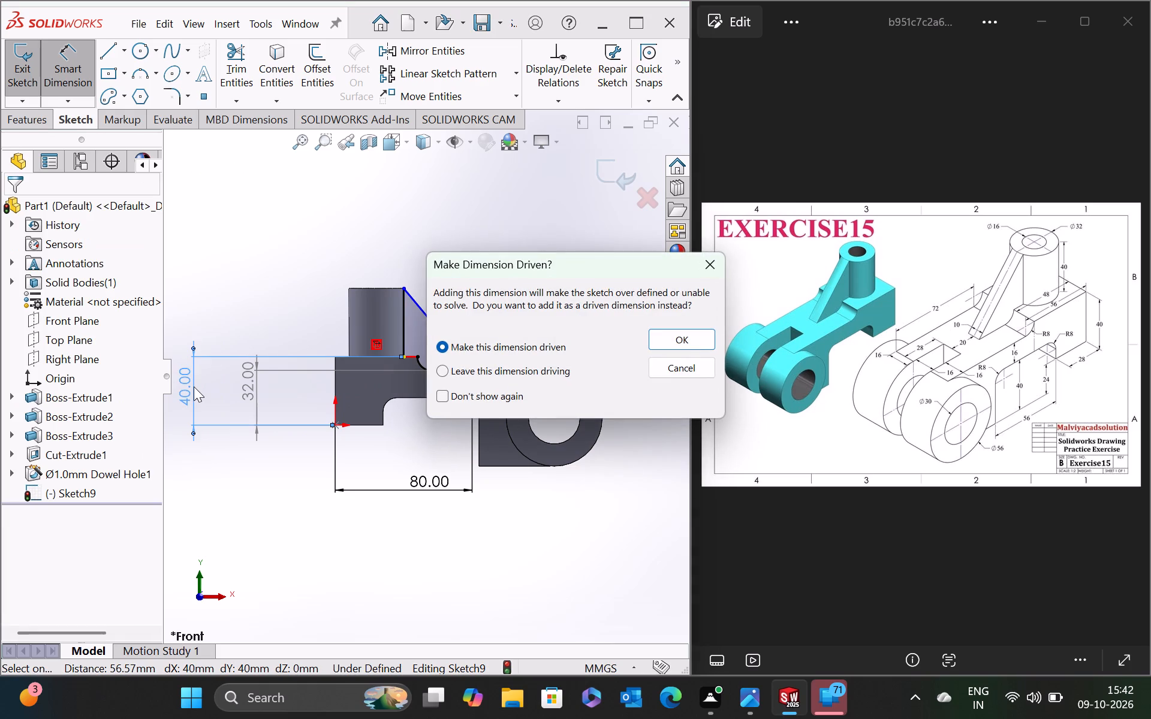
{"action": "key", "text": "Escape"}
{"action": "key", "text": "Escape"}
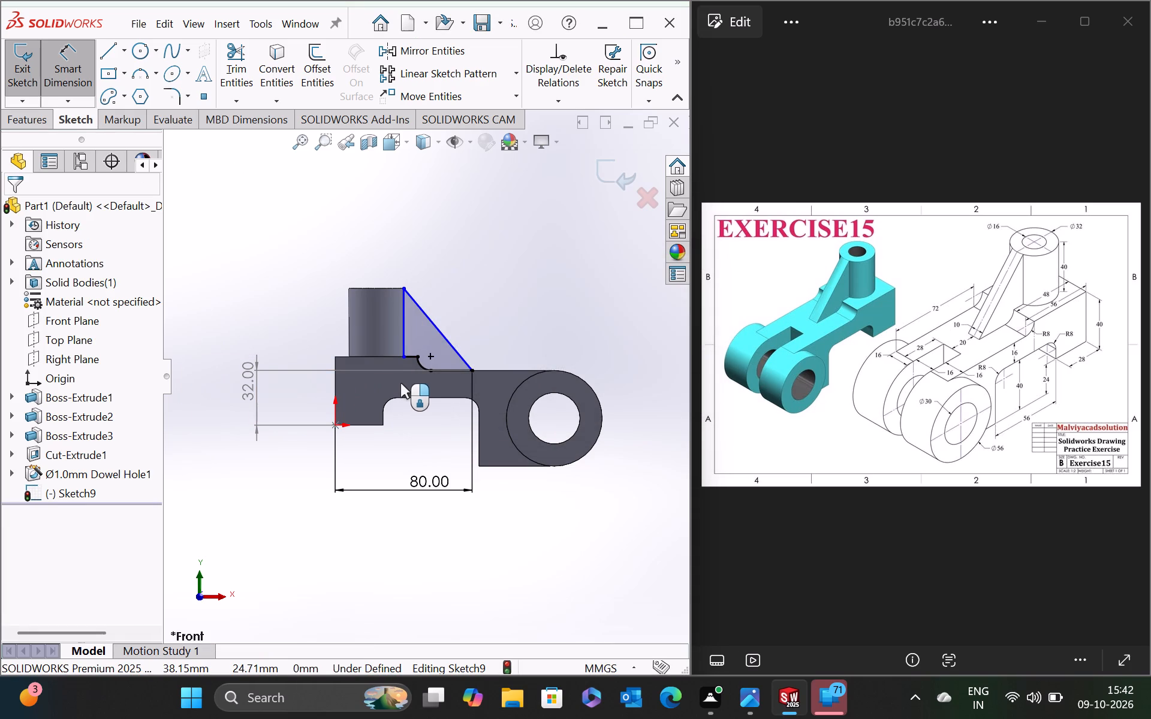
Dimension the length of the vertical line along the boss at 40 mm.
{"action": "left_click", "coordinate": [403, 319]}
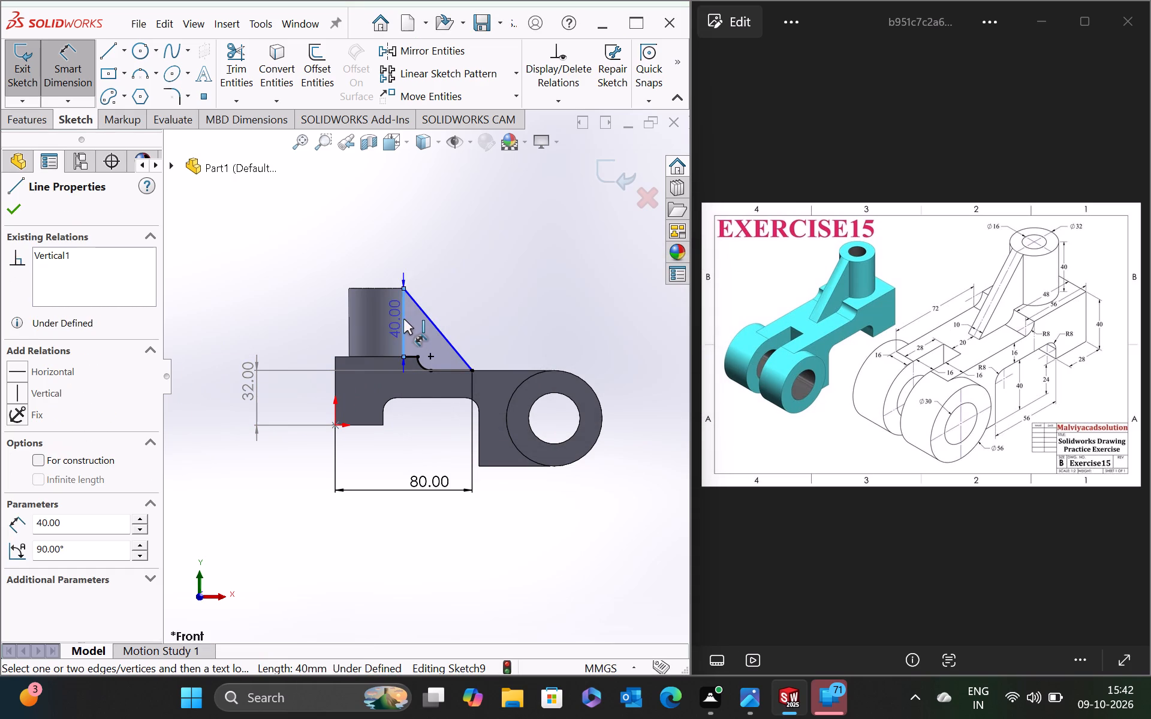
{"action": "left_click", "coordinate": [274, 321]}
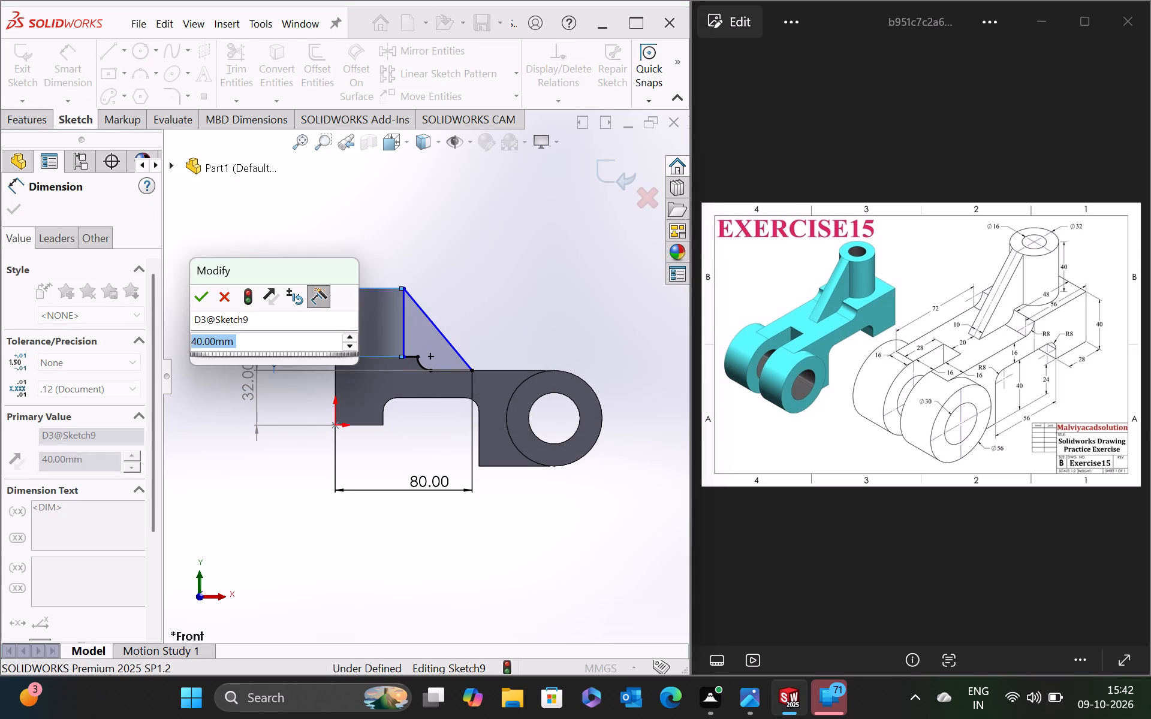
{"action": "key", "text": "Escape"}
{"action": "left_click", "coordinate": [457, 285]}
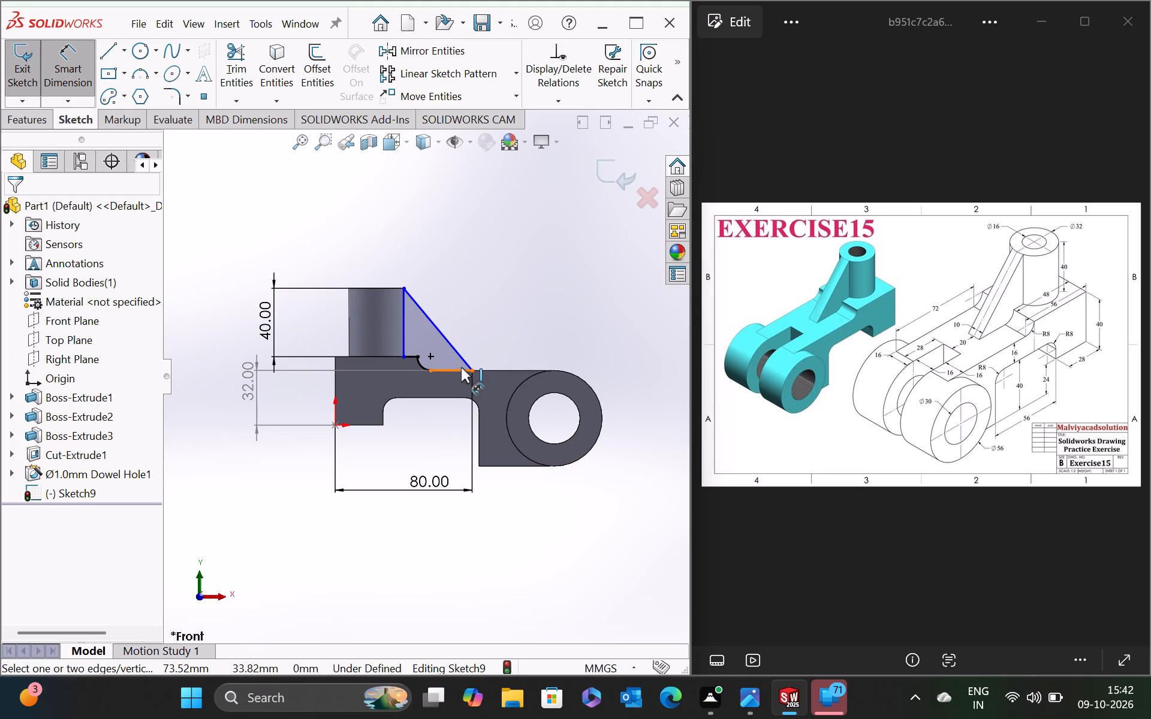
Examine the rib outline closely around the fillet arc and the lower end of the sloped line.
{"action": "scroll", "coordinate": [475, 362], "scroll_direction": "down", "scroll_amount": 3}
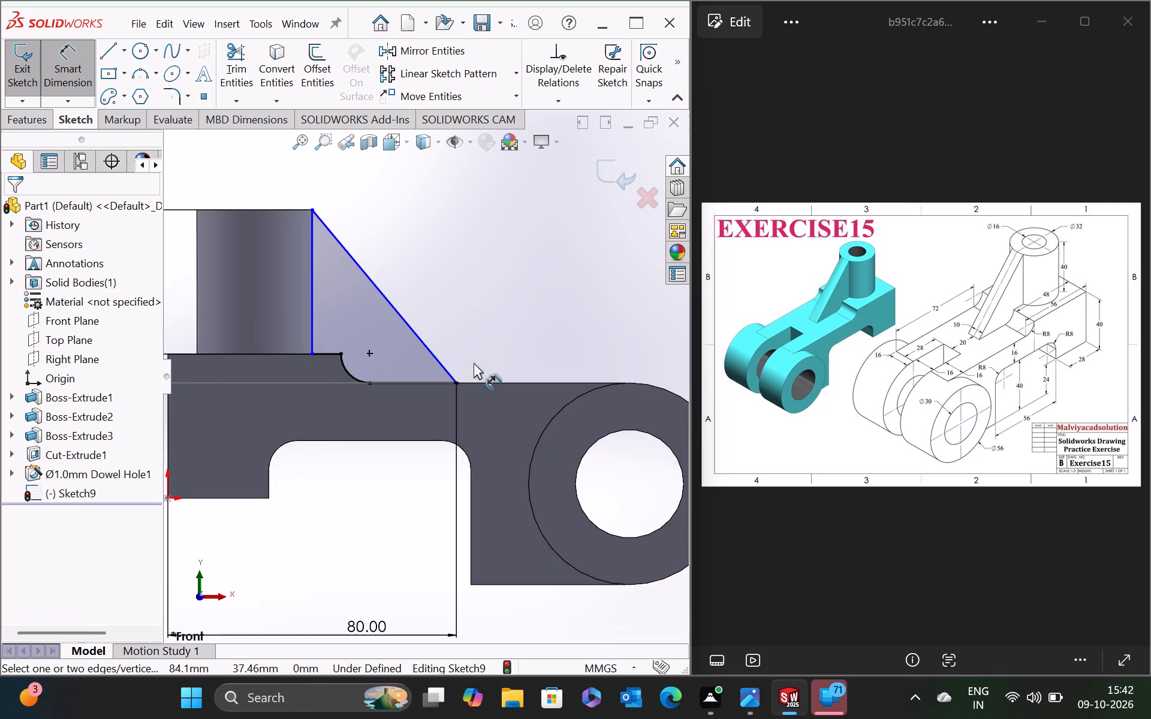
{"action": "scroll", "coordinate": [474, 362], "scroll_direction": "down", "scroll_amount": 2}
{"action": "scroll", "coordinate": [384, 351], "scroll_direction": "down", "scroll_amount": 3}
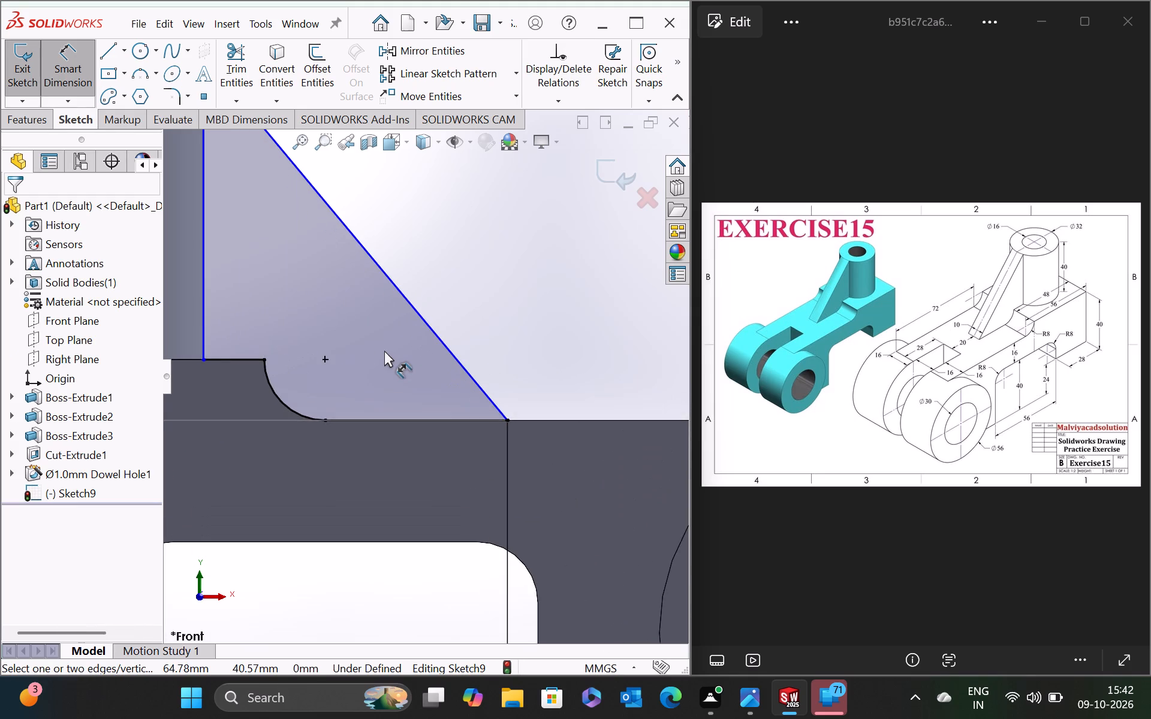
{"action": "scroll", "coordinate": [384, 351], "scroll_direction": "up", "scroll_amount": 9}
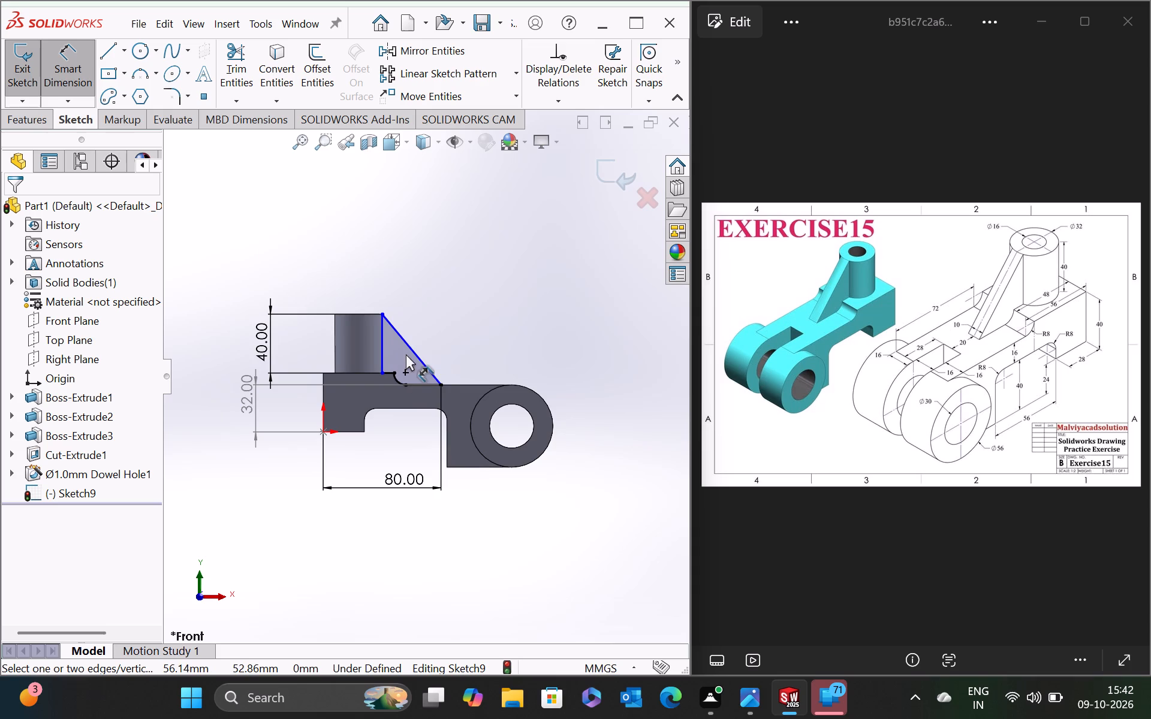
{"action": "scroll", "coordinate": [406, 354], "scroll_direction": "down", "scroll_amount": 1}
{"action": "scroll", "coordinate": [406, 354], "scroll_direction": "up", "scroll_amount": 1}
{"action": "scroll", "coordinate": [406, 354], "scroll_direction": "down", "scroll_amount": 3}
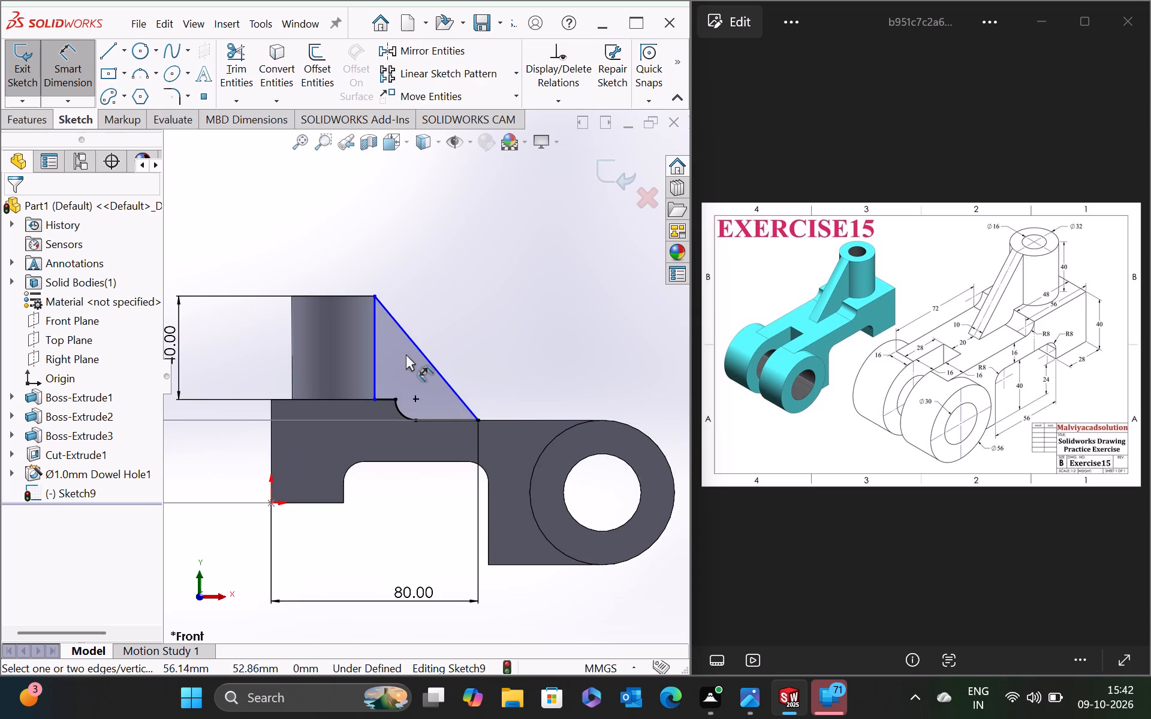
{"action": "scroll", "coordinate": [406, 354], "scroll_direction": "down", "scroll_amount": 3}
{"action": "scroll", "coordinate": [406, 354], "scroll_direction": "up", "scroll_amount": 3}
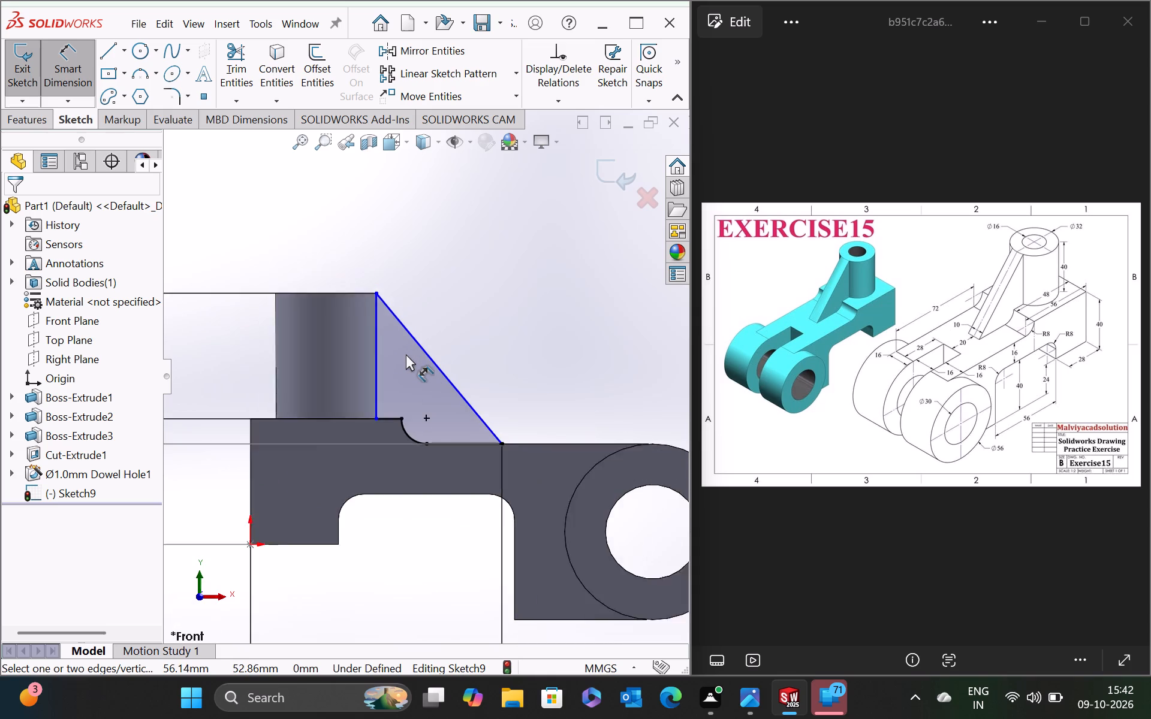
{"action": "scroll", "coordinate": [406, 354], "scroll_direction": "up", "scroll_amount": 2}
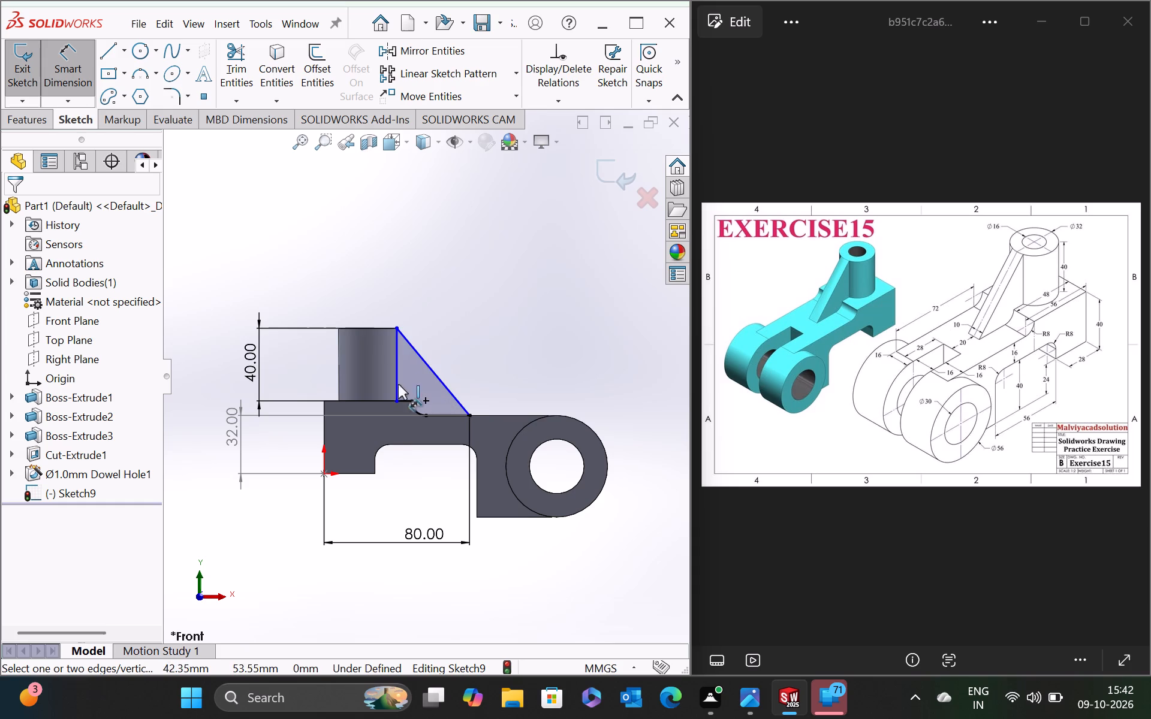
Dimension the horizontal distance from the origin to the lower end of the vertical line at 40 mm.
{"action": "left_click", "coordinate": [324, 473]}
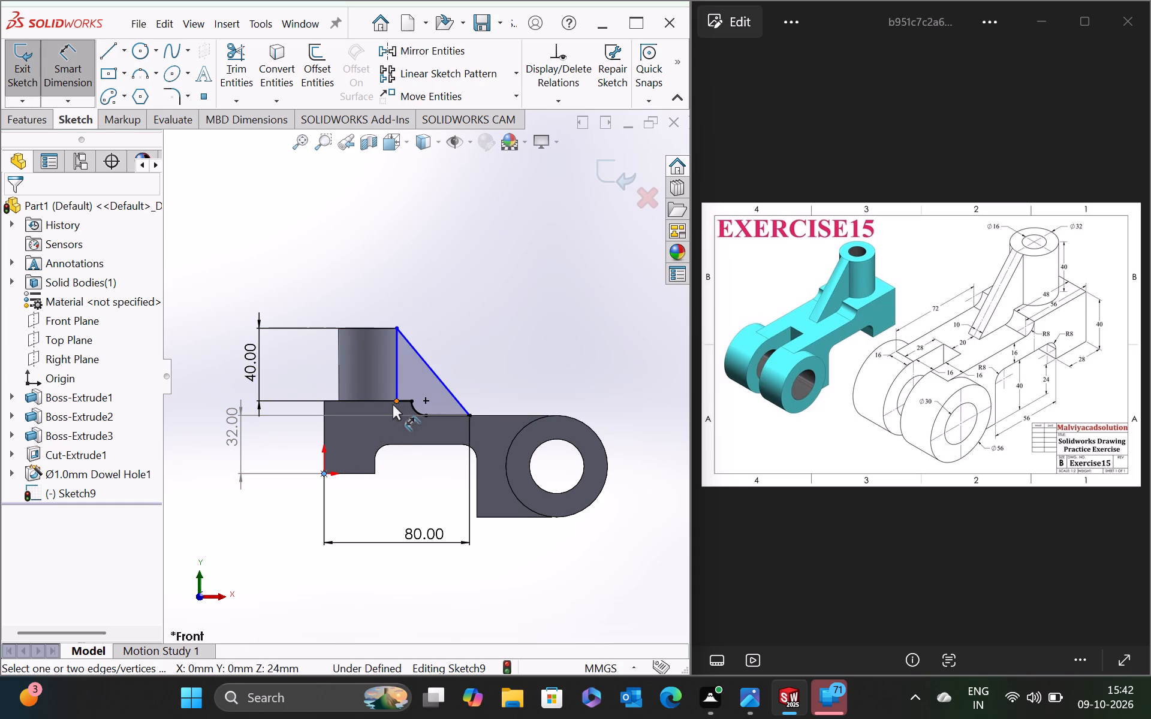
{"action": "left_click", "coordinate": [396, 404]}
{"action": "left_click", "coordinate": [350, 517]}
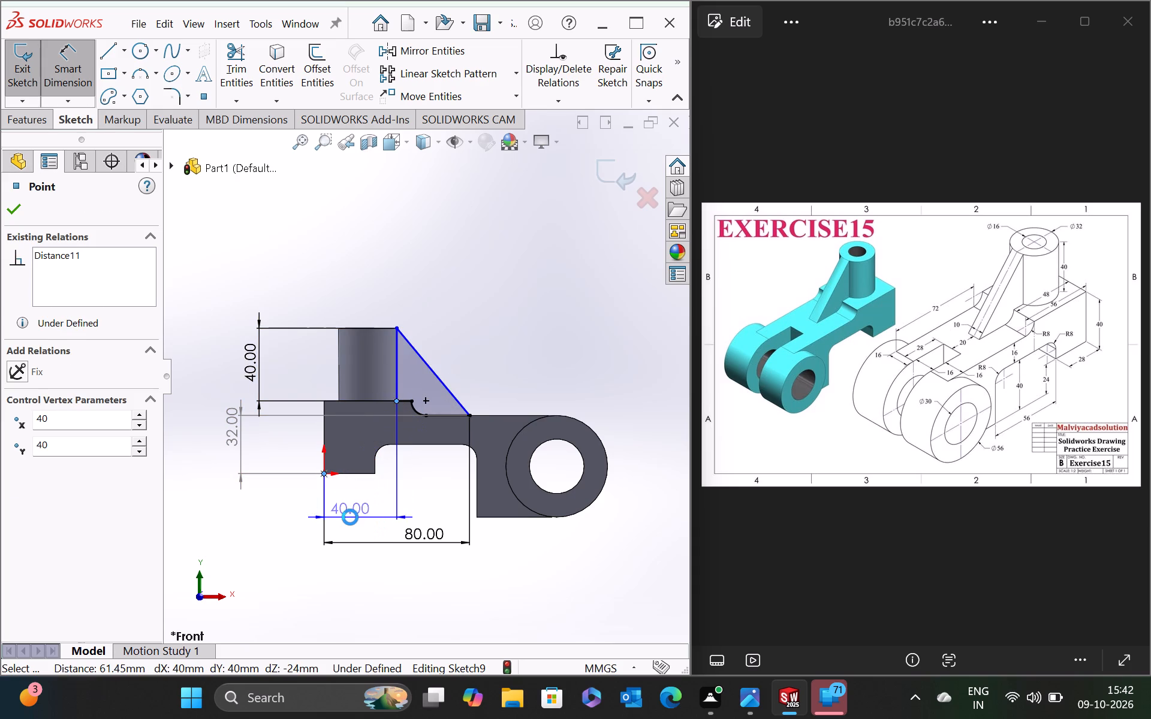
{"action": "left_click", "coordinate": [283, 496]}
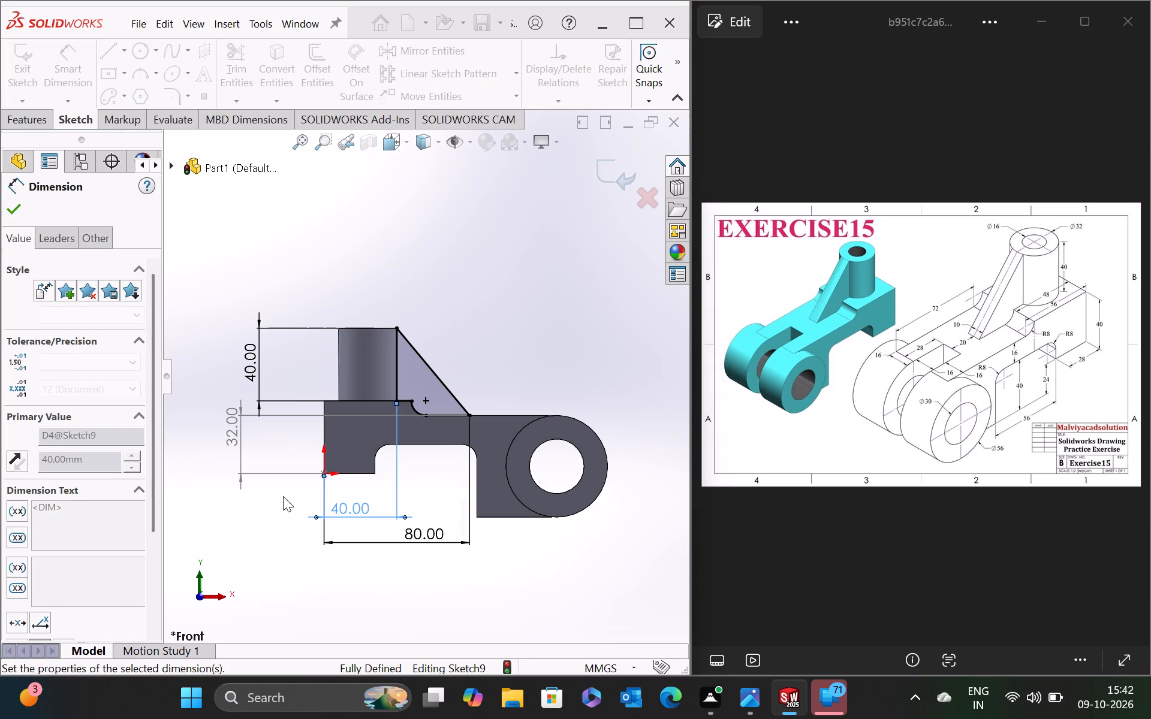
{"action": "left_click", "coordinate": [13, 212]}
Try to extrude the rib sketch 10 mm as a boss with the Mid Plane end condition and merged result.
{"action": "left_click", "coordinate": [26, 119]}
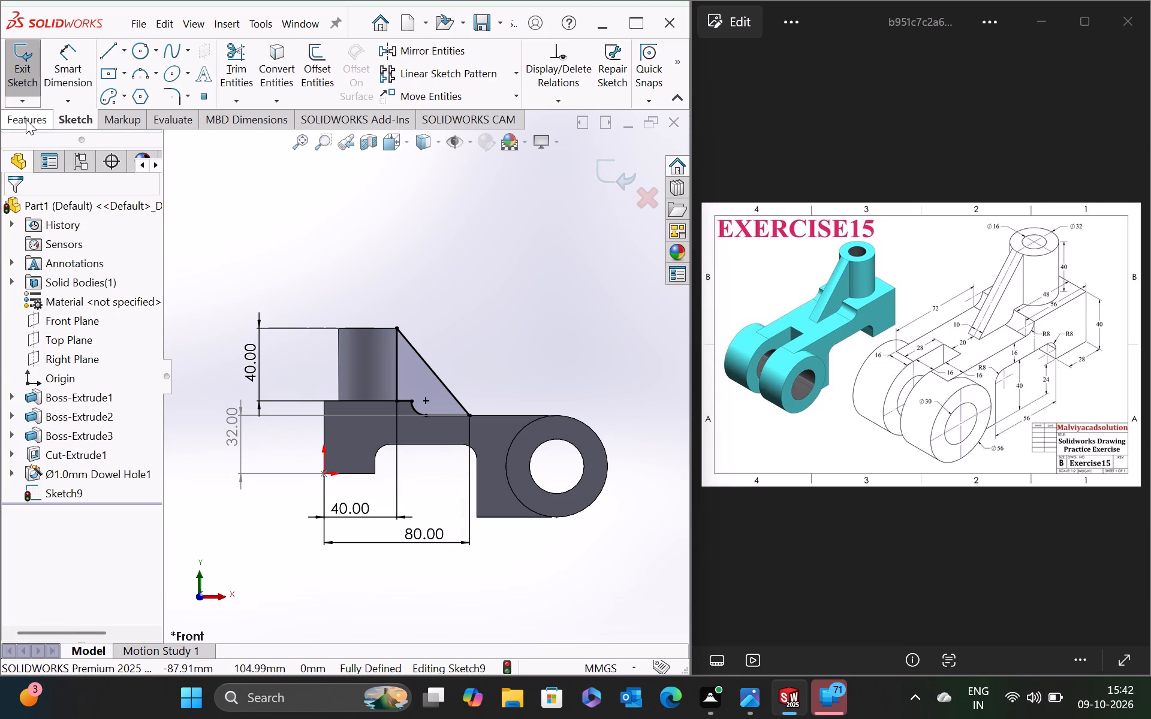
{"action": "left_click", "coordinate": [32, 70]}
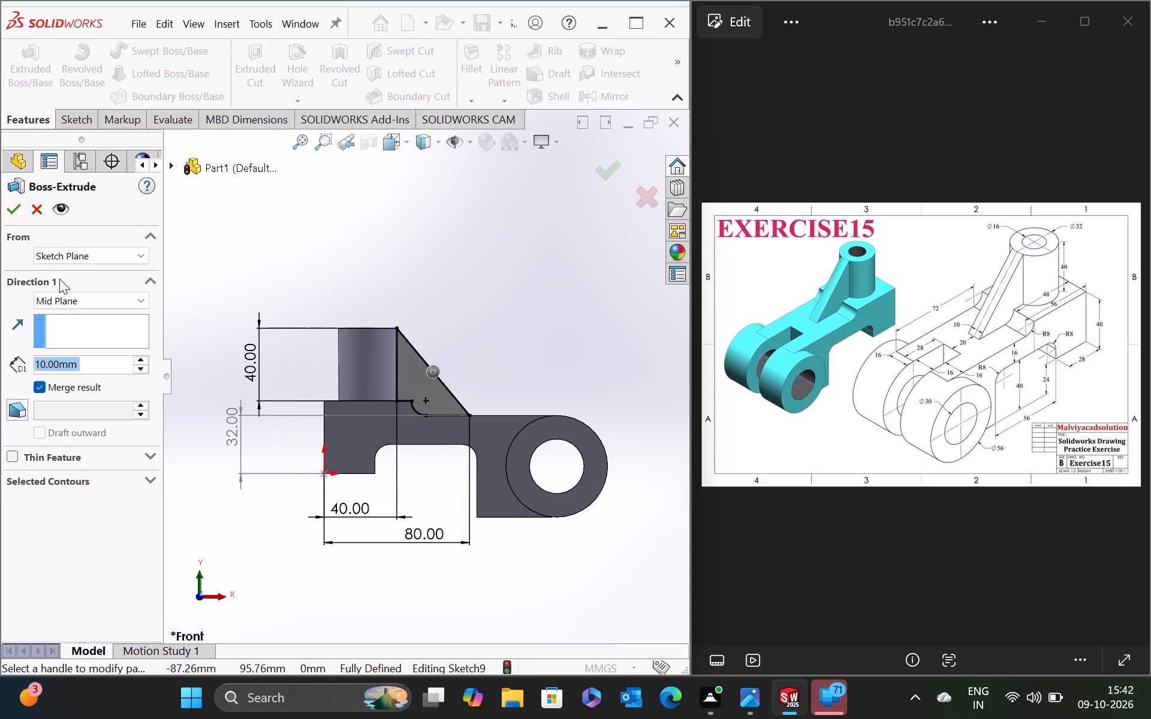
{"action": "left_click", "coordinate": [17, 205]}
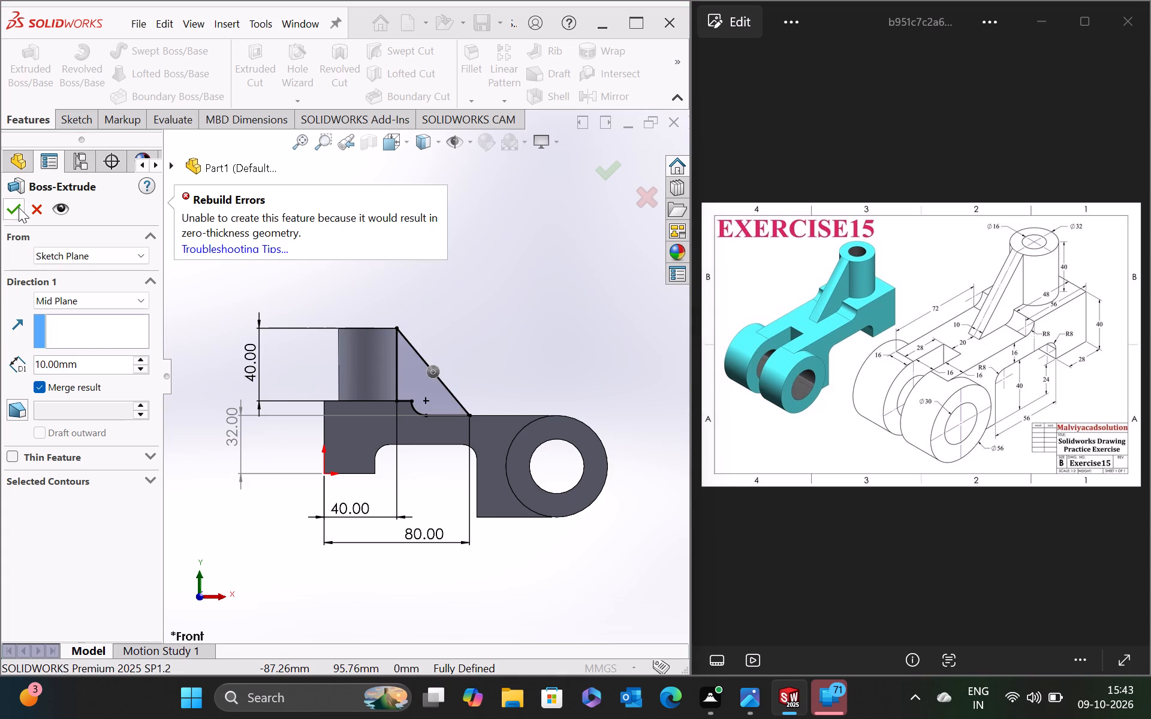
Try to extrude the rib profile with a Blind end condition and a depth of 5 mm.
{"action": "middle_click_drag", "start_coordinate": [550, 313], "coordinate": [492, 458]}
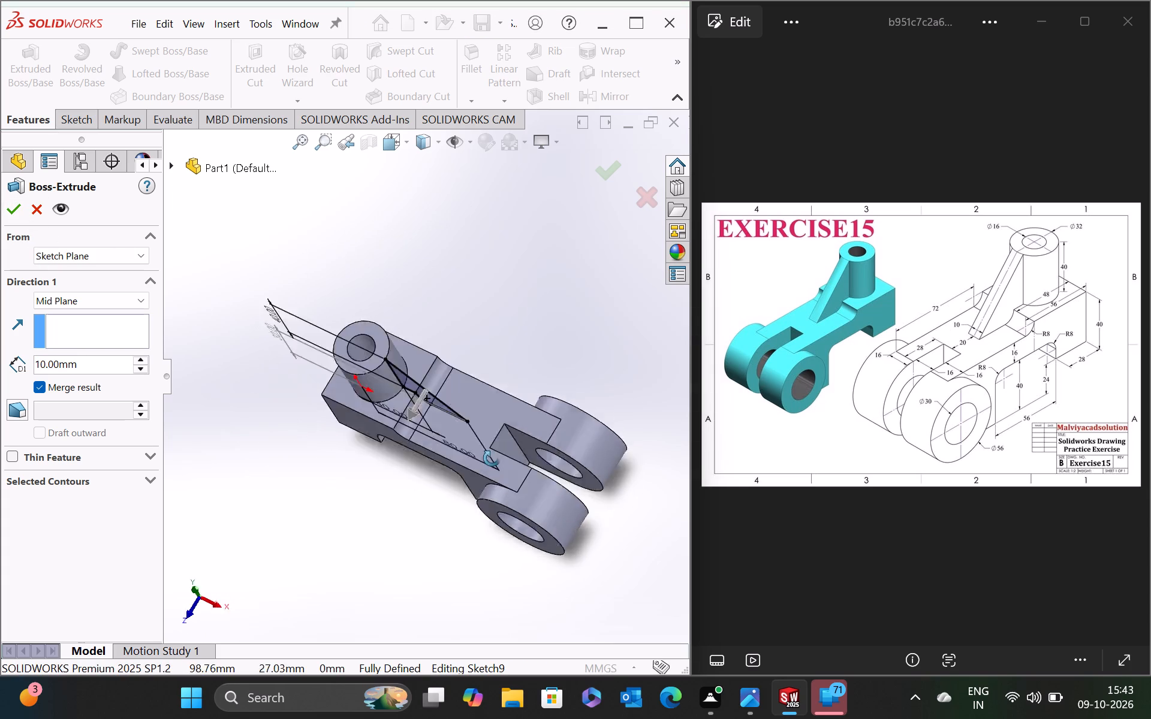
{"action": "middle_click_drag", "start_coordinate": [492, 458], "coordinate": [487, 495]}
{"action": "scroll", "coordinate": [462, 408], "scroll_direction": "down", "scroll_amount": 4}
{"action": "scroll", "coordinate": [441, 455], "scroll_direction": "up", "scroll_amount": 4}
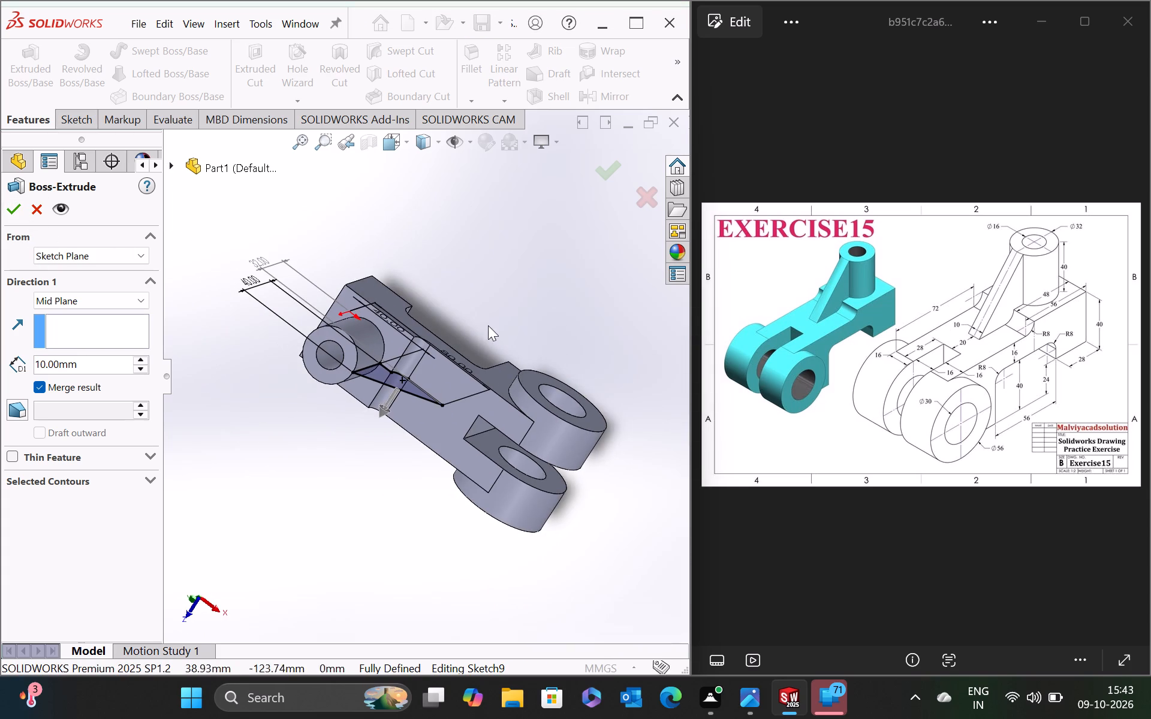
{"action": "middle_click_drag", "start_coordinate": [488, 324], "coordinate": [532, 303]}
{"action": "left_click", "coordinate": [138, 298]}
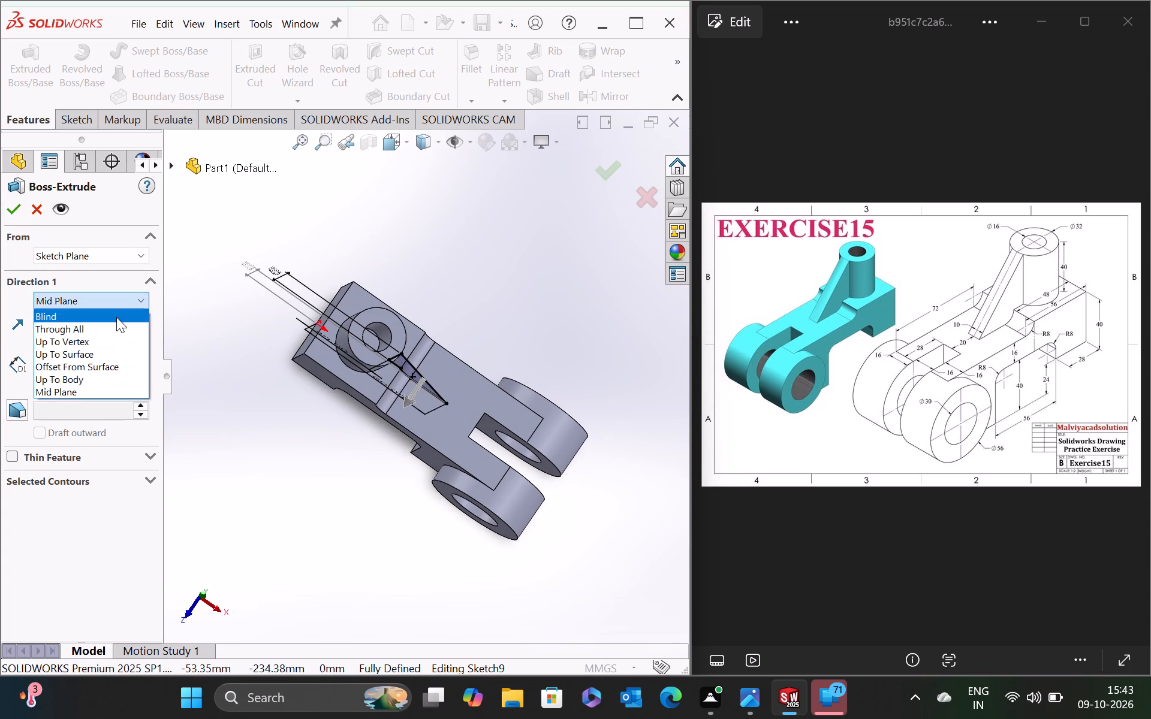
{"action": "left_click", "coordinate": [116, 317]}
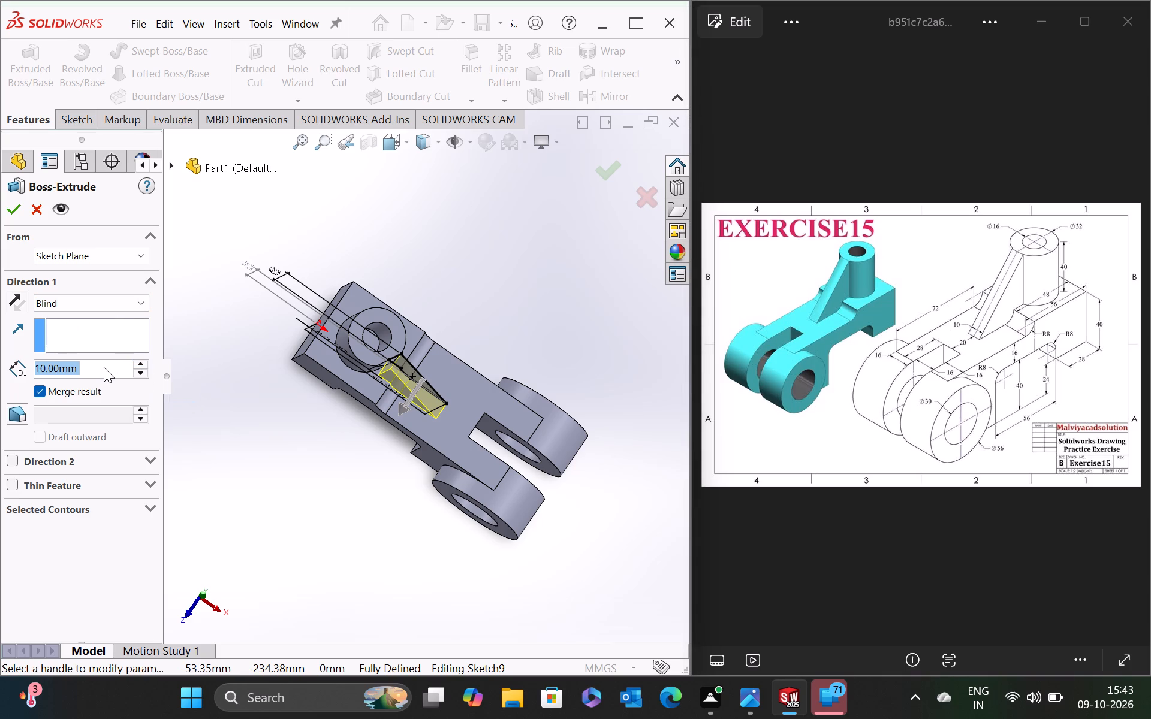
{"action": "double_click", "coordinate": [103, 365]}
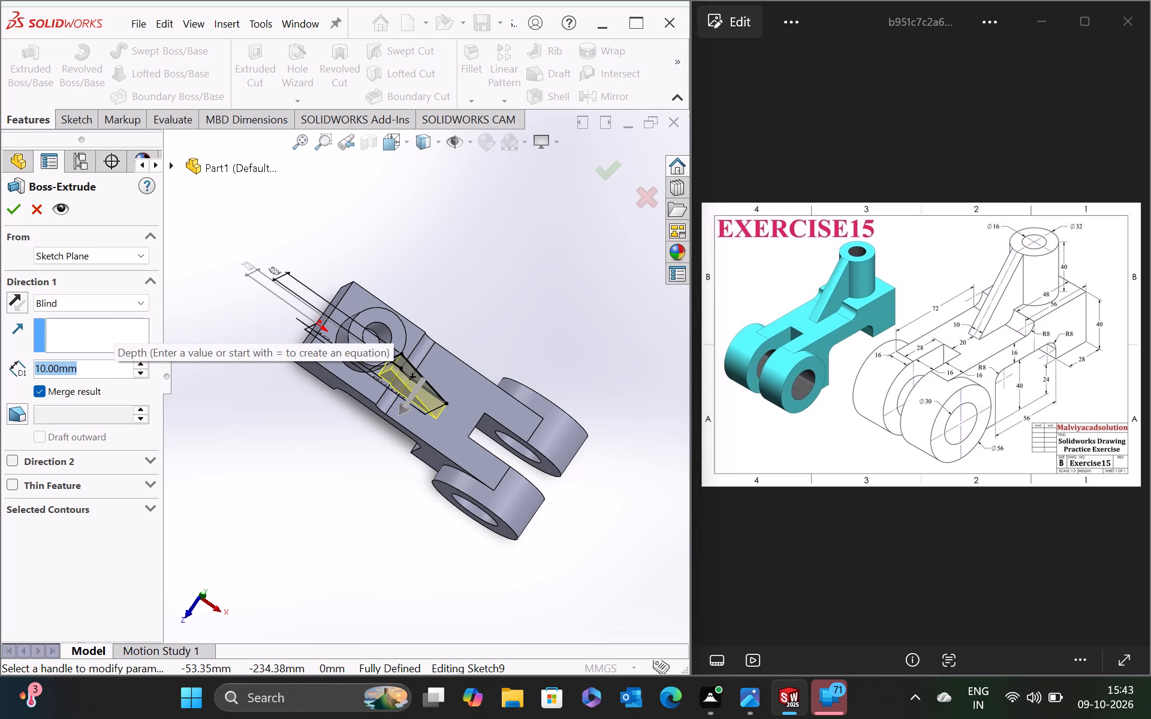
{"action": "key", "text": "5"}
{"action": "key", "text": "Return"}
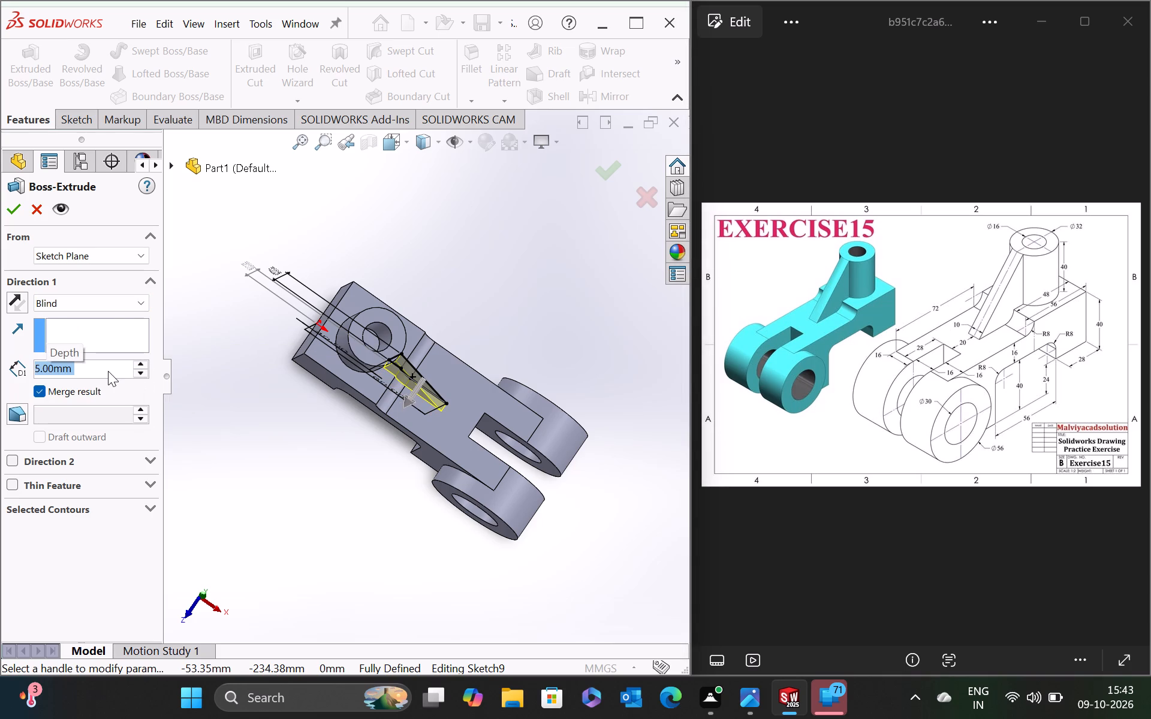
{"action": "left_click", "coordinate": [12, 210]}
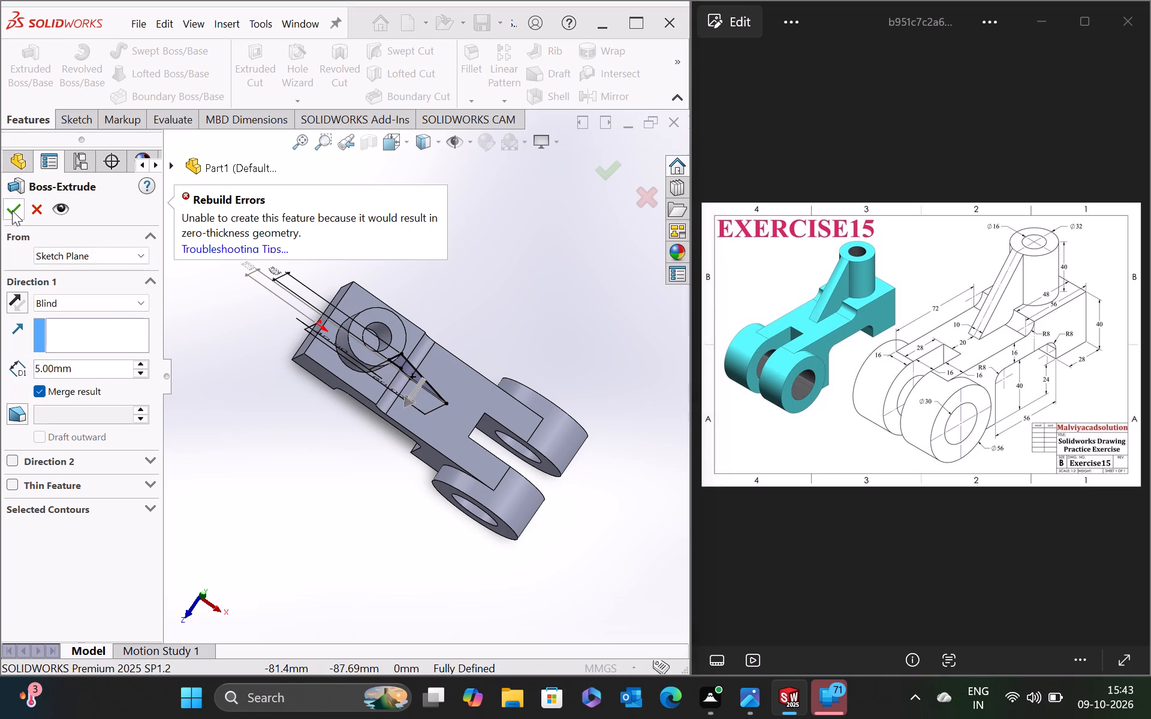
Open the troubleshooting tips for the zero-thickness rebuild error in the browser and close the help page.
{"action": "left_click", "coordinate": [275, 252]}
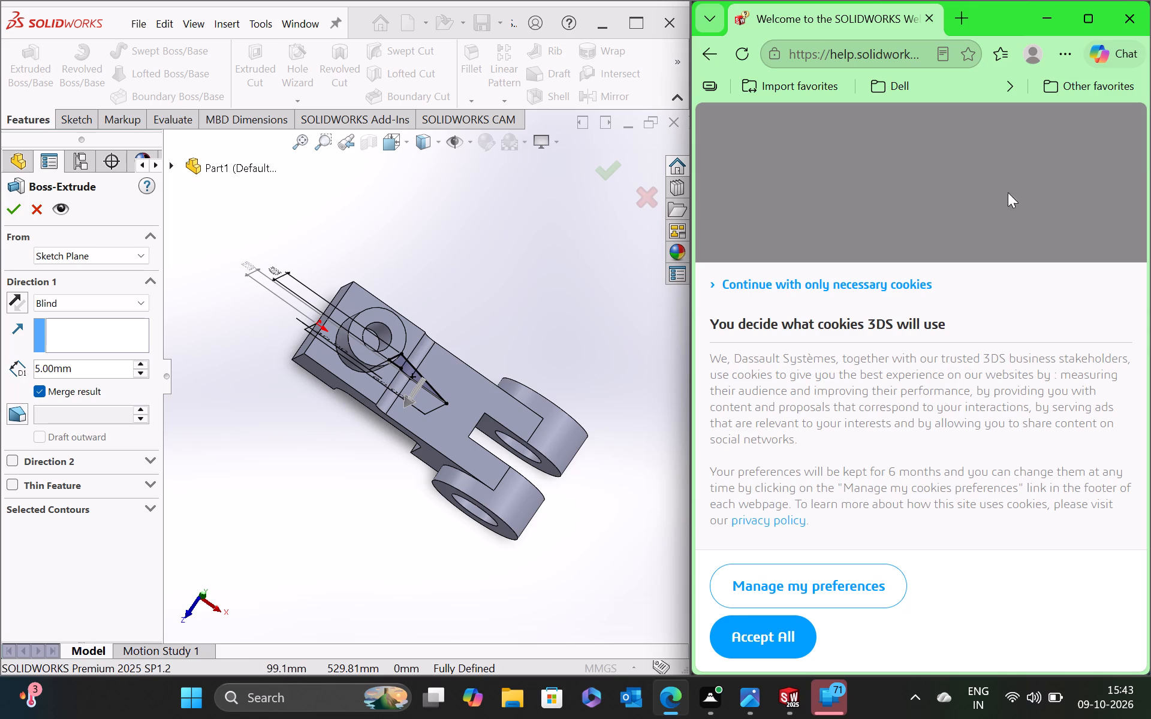
{"action": "left_click", "coordinate": [1137, 13]}
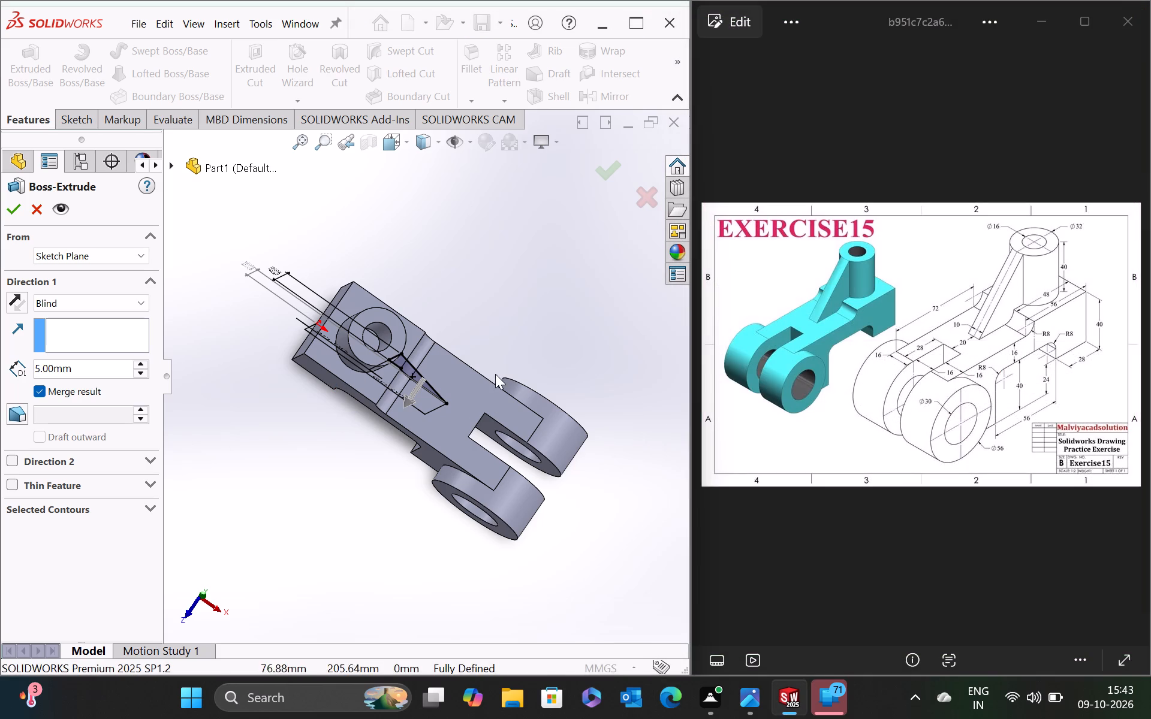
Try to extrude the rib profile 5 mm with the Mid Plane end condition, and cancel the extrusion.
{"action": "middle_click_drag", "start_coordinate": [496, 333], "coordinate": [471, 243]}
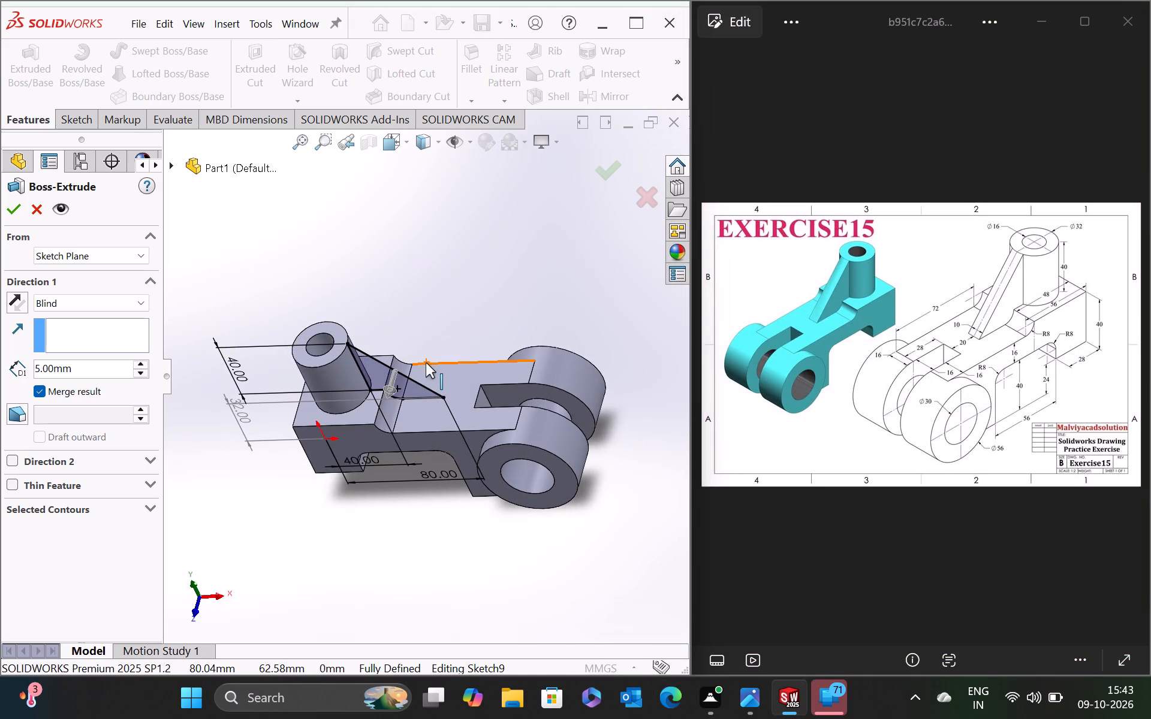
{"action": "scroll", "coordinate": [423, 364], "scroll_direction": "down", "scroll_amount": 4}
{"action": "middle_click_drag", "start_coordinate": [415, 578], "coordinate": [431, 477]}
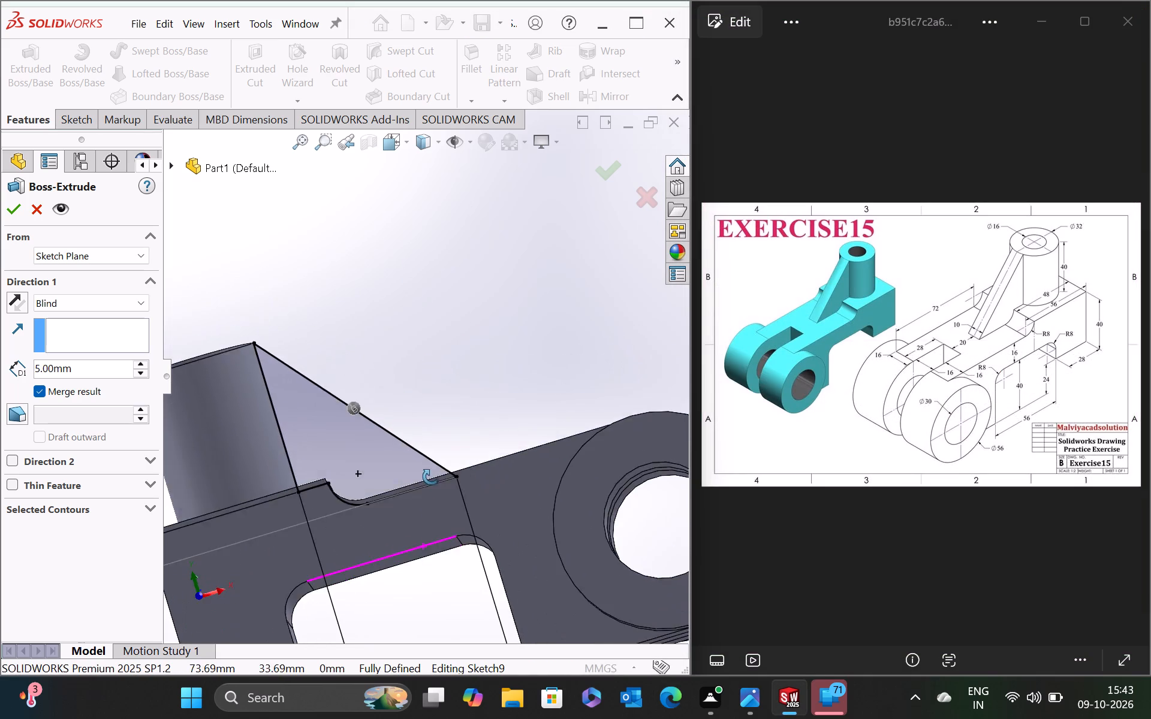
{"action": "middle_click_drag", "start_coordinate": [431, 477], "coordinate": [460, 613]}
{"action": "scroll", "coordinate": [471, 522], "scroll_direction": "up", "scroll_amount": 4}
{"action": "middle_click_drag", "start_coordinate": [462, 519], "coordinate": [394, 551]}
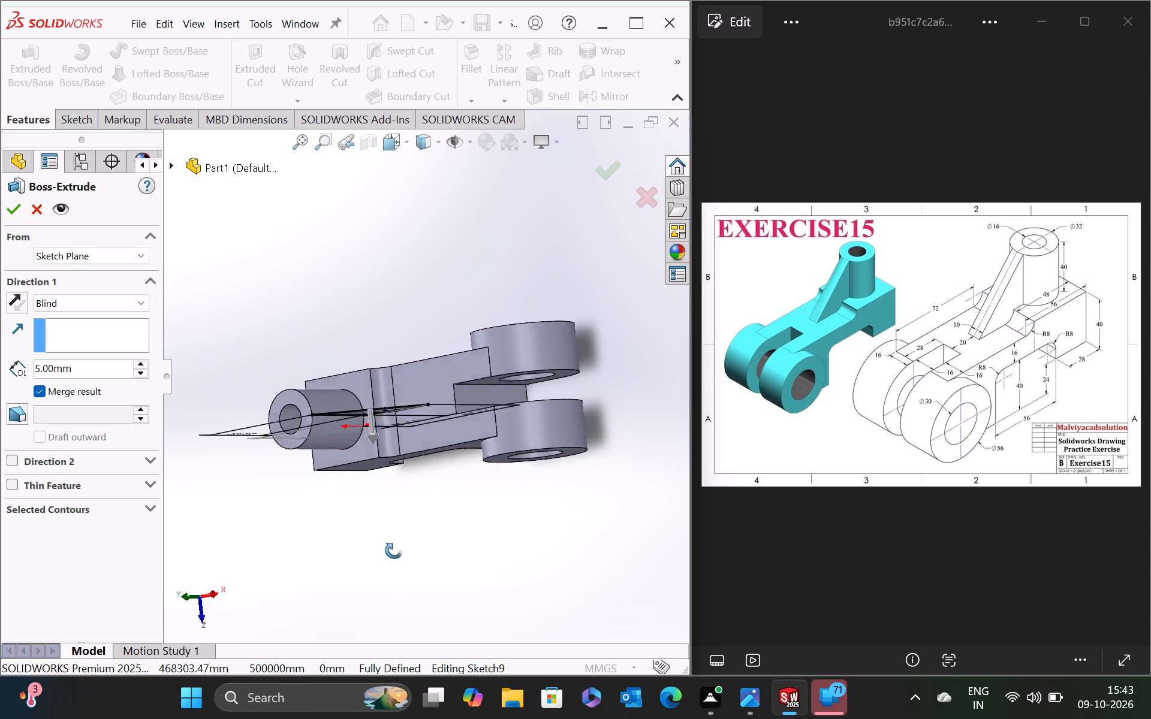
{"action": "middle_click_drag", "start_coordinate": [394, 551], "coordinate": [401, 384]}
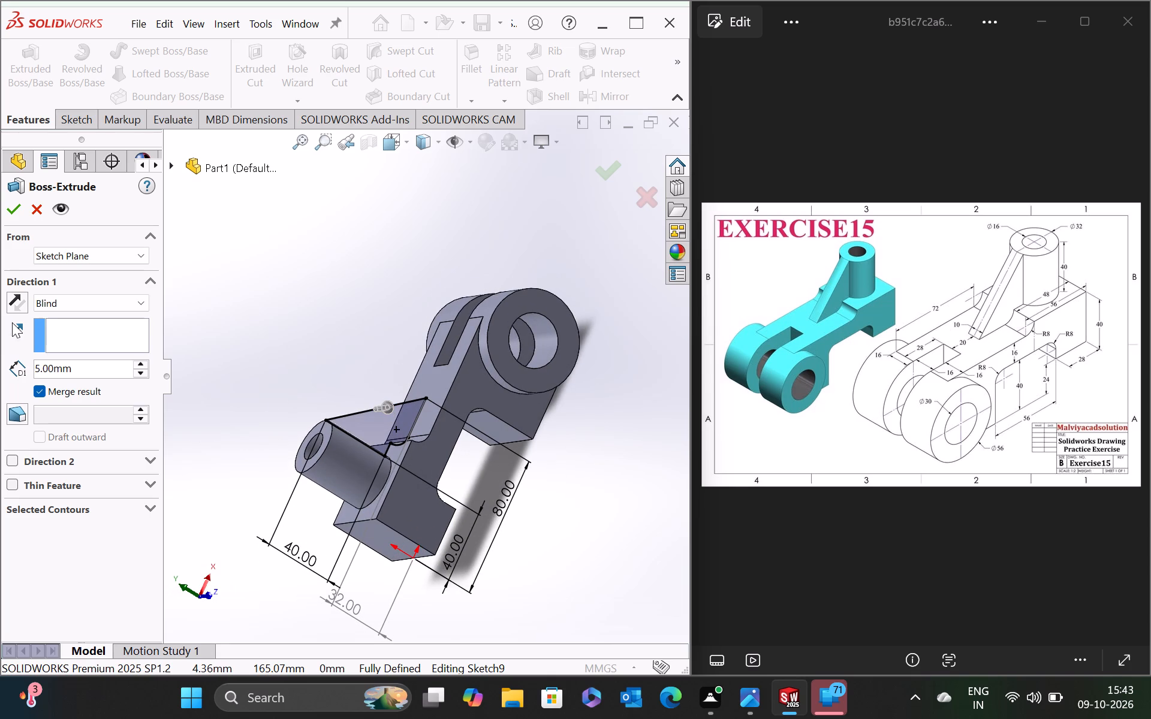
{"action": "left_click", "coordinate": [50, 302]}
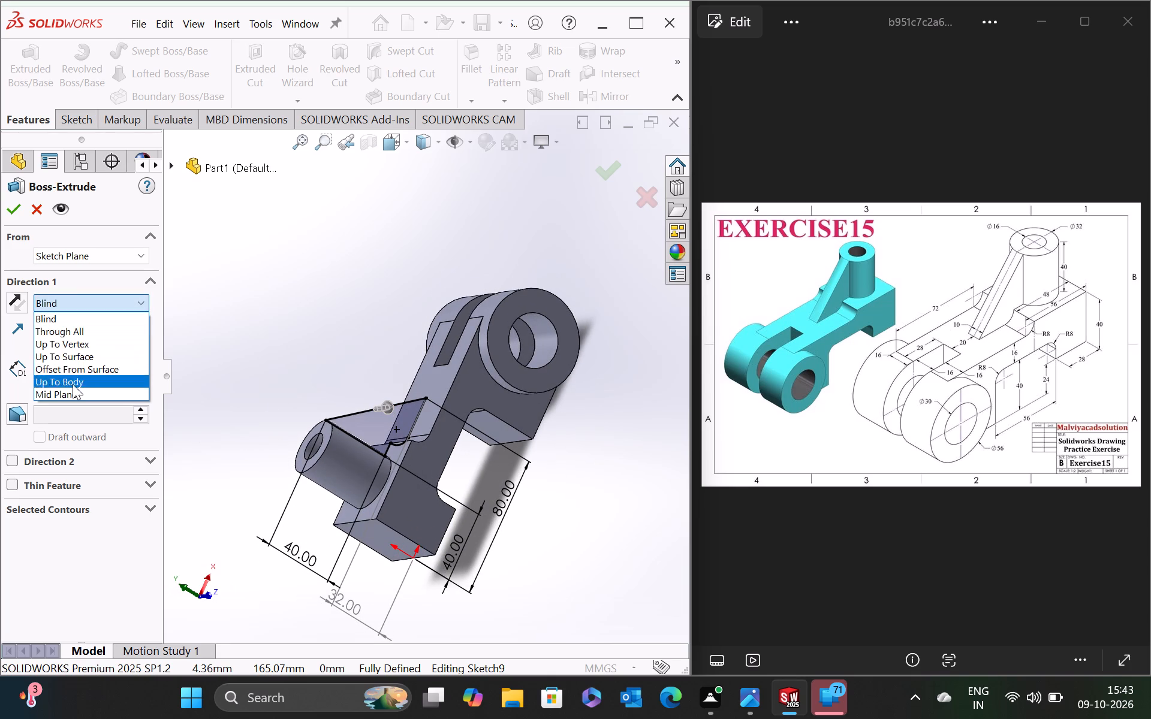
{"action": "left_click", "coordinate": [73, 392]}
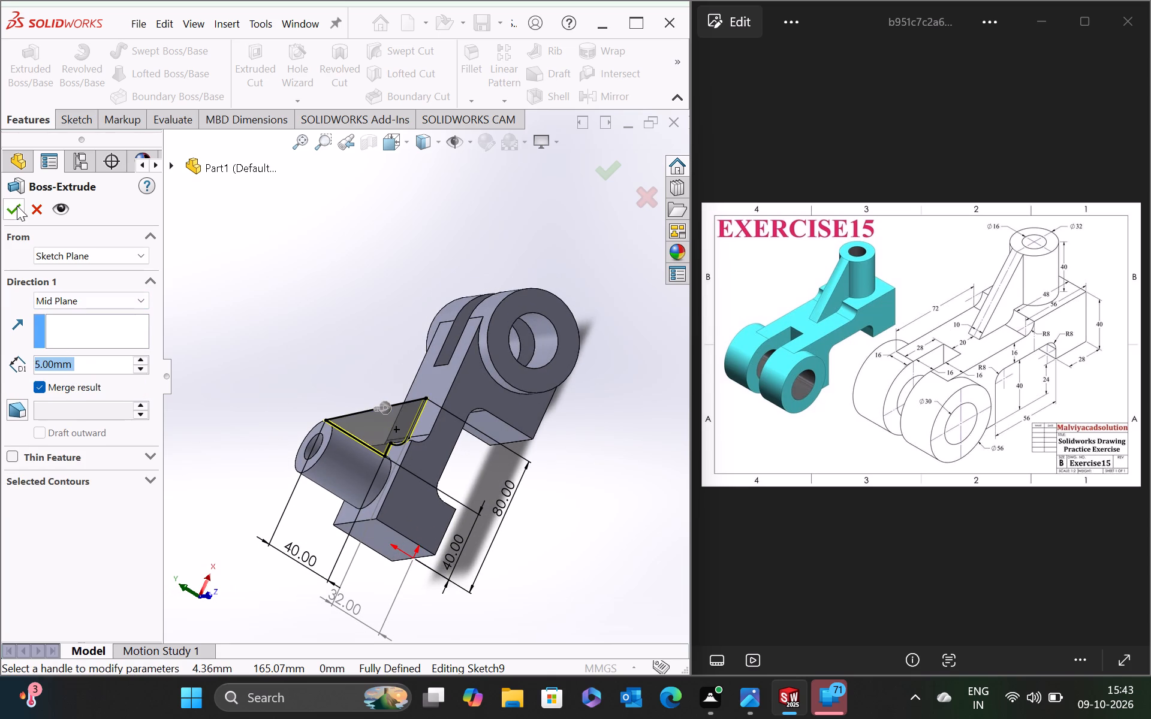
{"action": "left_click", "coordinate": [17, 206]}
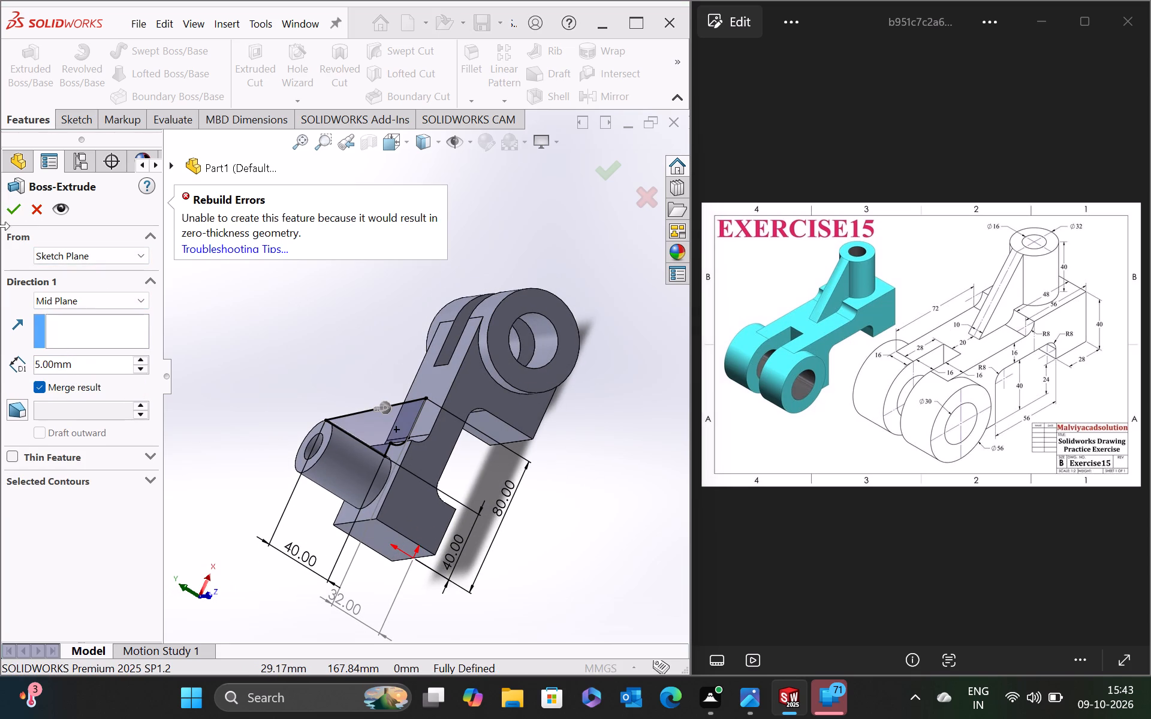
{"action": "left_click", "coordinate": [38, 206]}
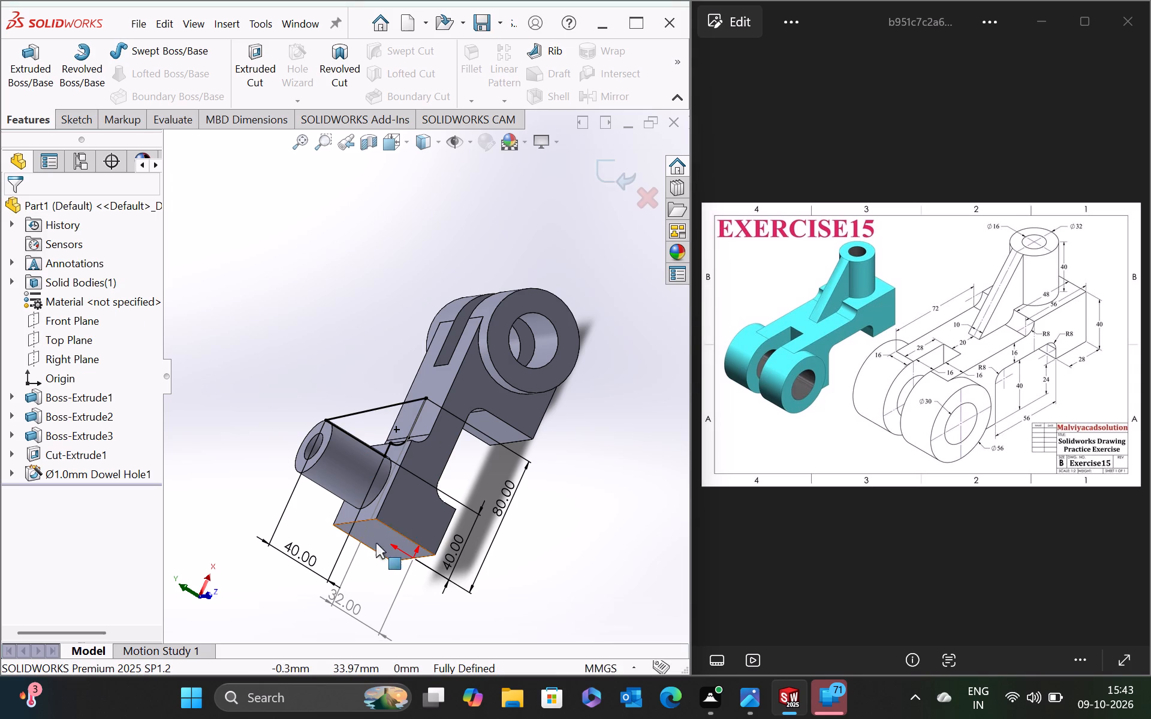
Exit the rib sketch and delete Sketch9 from the part.
{"action": "middle_click_drag", "start_coordinate": [484, 628], "coordinate": [426, 596]}
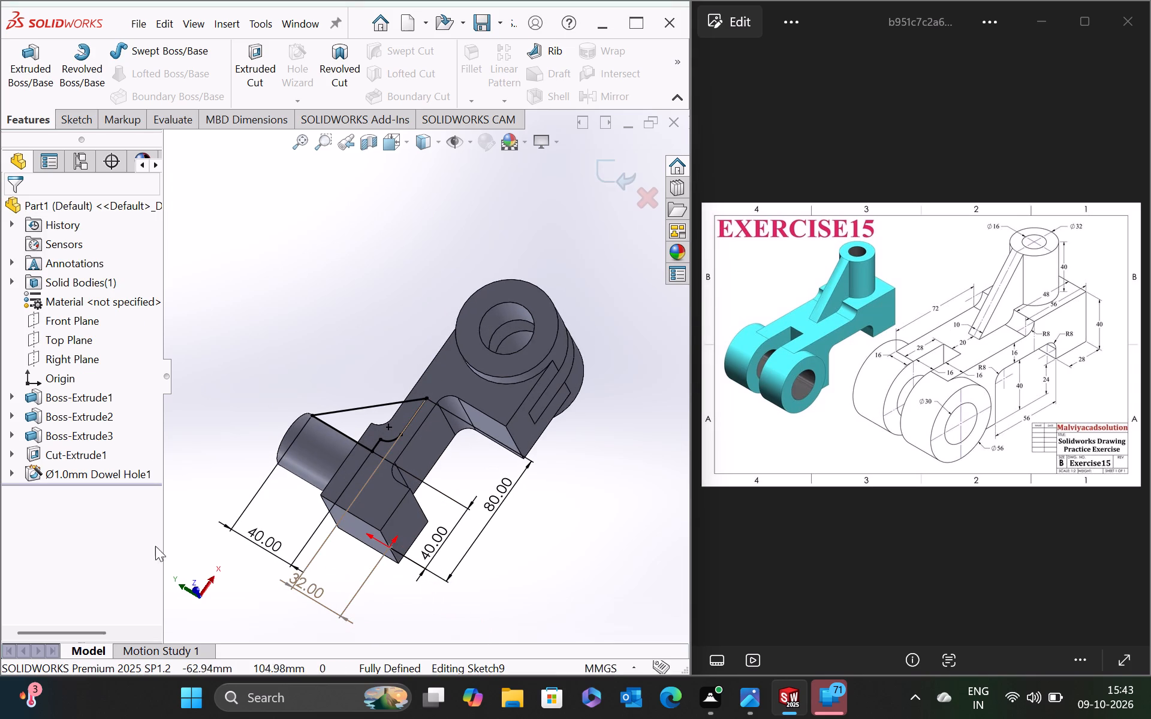
{"action": "left_click", "coordinate": [74, 120]}
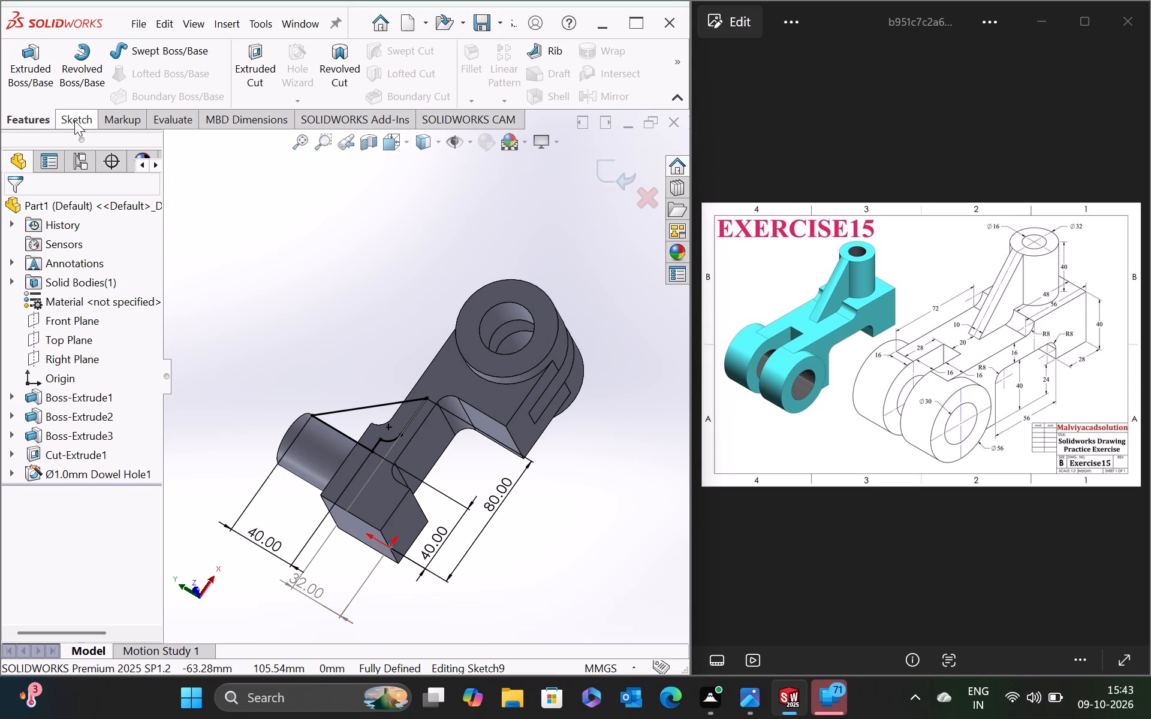
{"action": "left_click", "coordinate": [23, 78]}
{"action": "scroll", "coordinate": [423, 495], "scroll_direction": "up", "scroll_amount": 3}
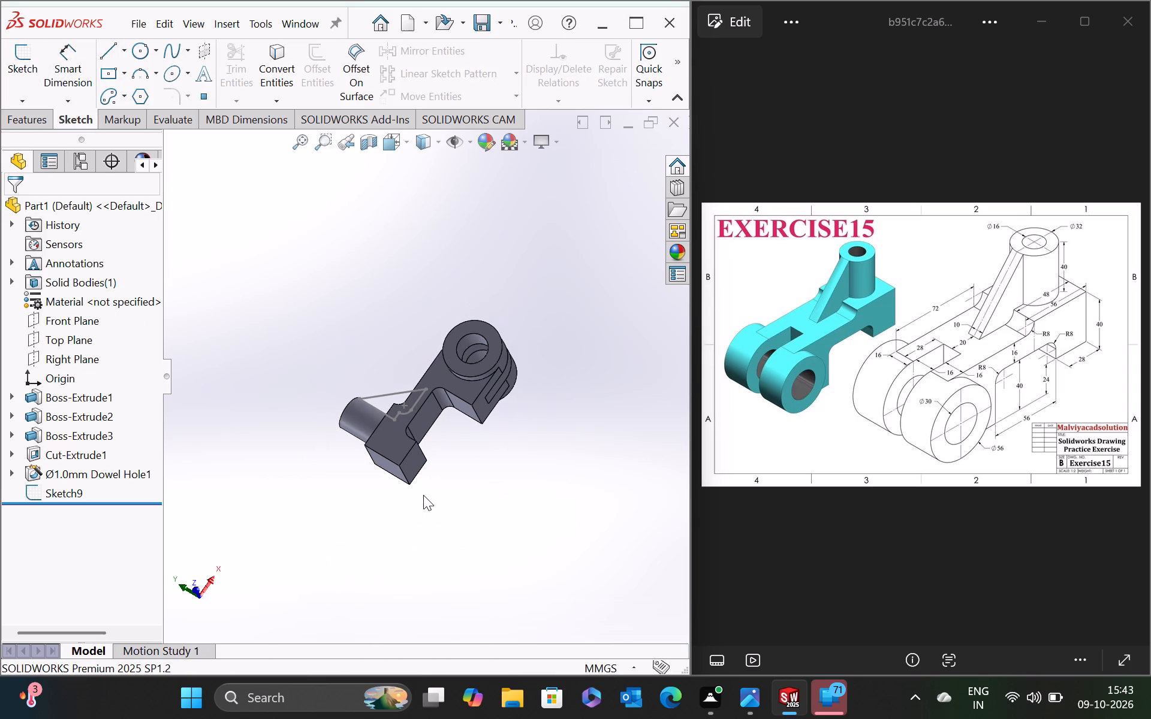
{"action": "right_click", "coordinate": [62, 498]}
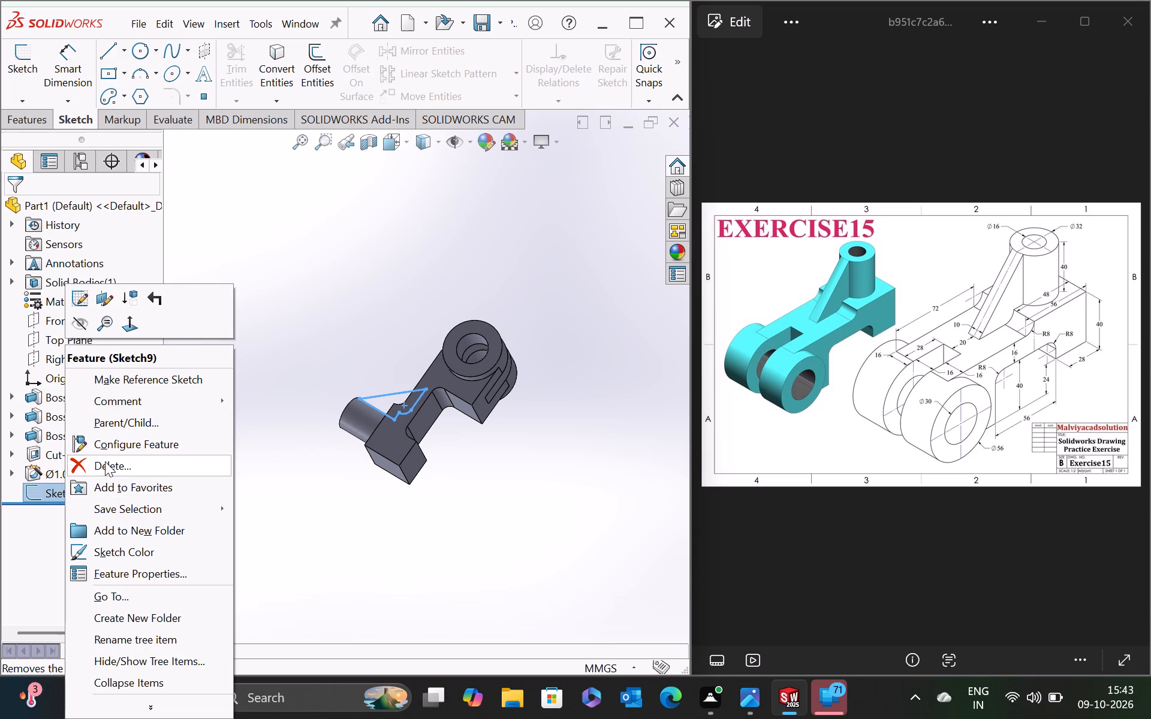
{"action": "left_click", "coordinate": [105, 462]}
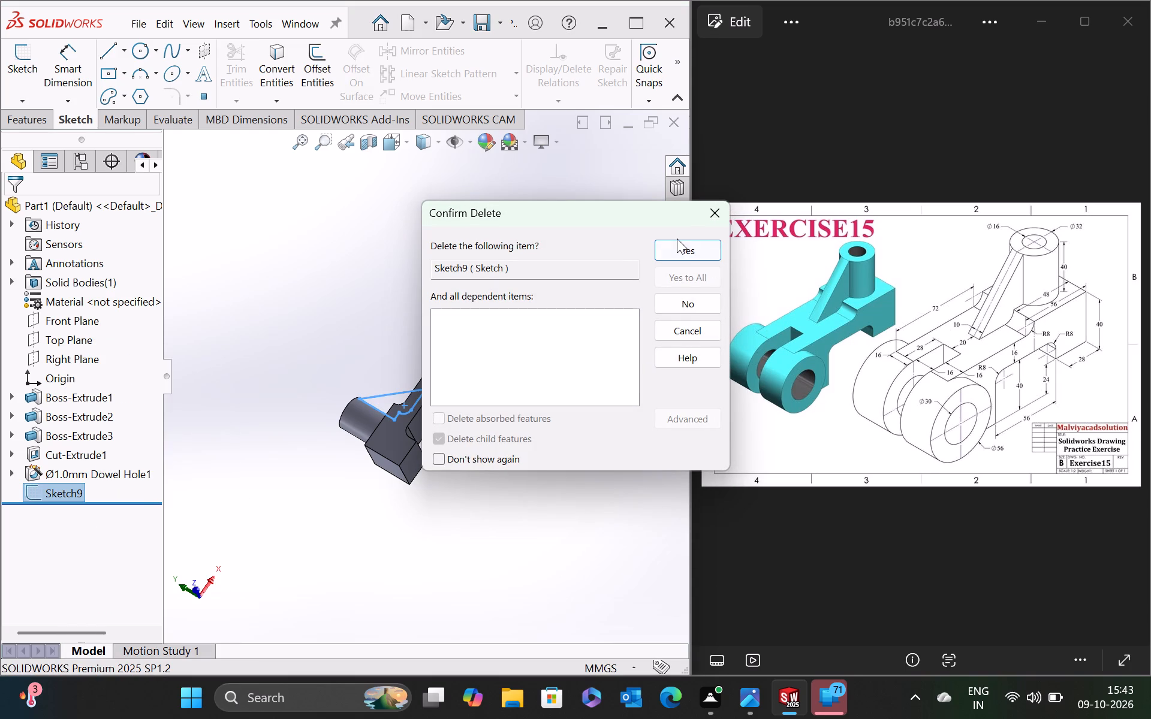
{"action": "left_click", "coordinate": [684, 251]}
Examine the part from several angles around the boss, the stepped arm and the forked end.
{"action": "scroll", "coordinate": [424, 454], "scroll_direction": "up", "scroll_amount": 3}
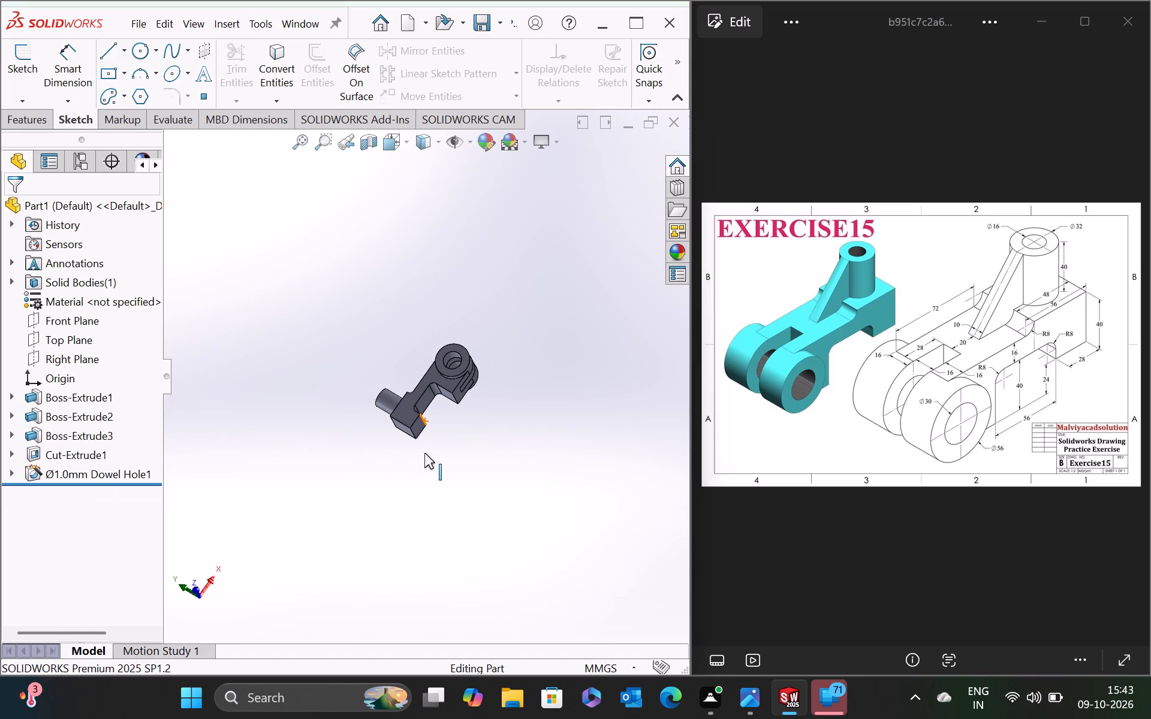
{"action": "middle_click_drag", "start_coordinate": [479, 412], "coordinate": [548, 489]}
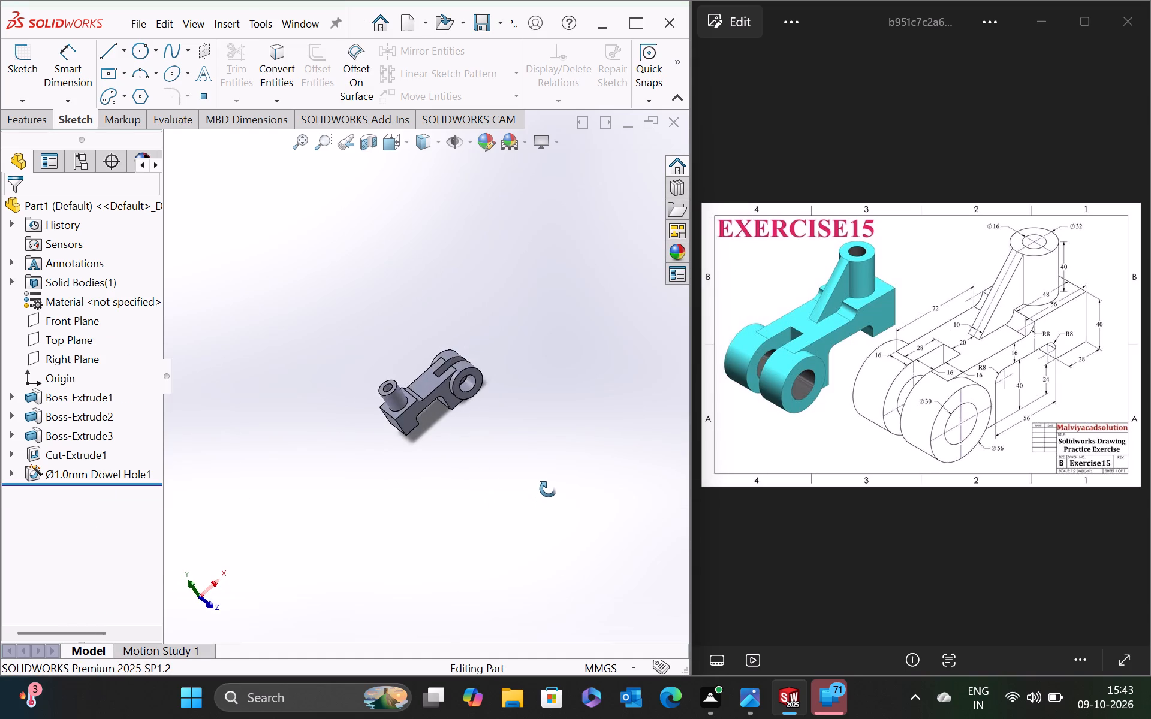
{"action": "middle_click_drag", "start_coordinate": [548, 489], "coordinate": [550, 460]}
{"action": "scroll", "coordinate": [467, 381], "scroll_direction": "up", "scroll_amount": 2}
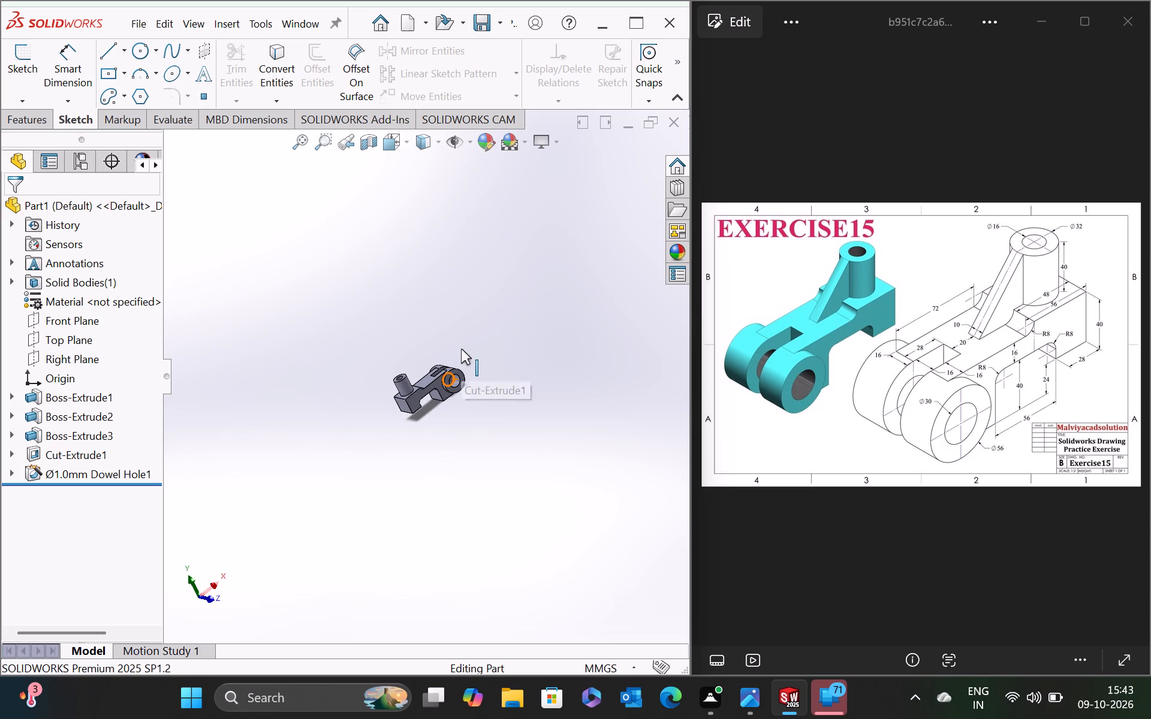
{"action": "scroll", "coordinate": [461, 349], "scroll_direction": "down", "scroll_amount": 4}
{"action": "middle_click_drag", "start_coordinate": [552, 451], "coordinate": [507, 452]}
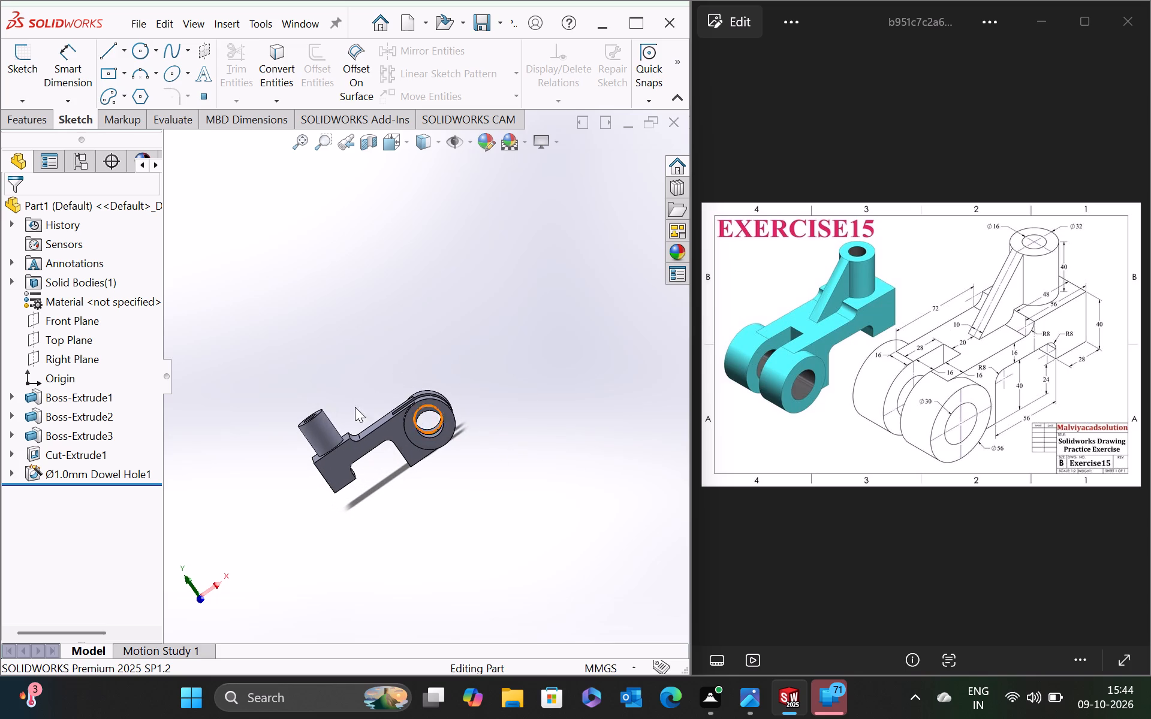
{"action": "scroll", "coordinate": [296, 390], "scroll_direction": "down", "scroll_amount": 5}
{"action": "middle_click_drag", "start_coordinate": [495, 439], "coordinate": [503, 424]}
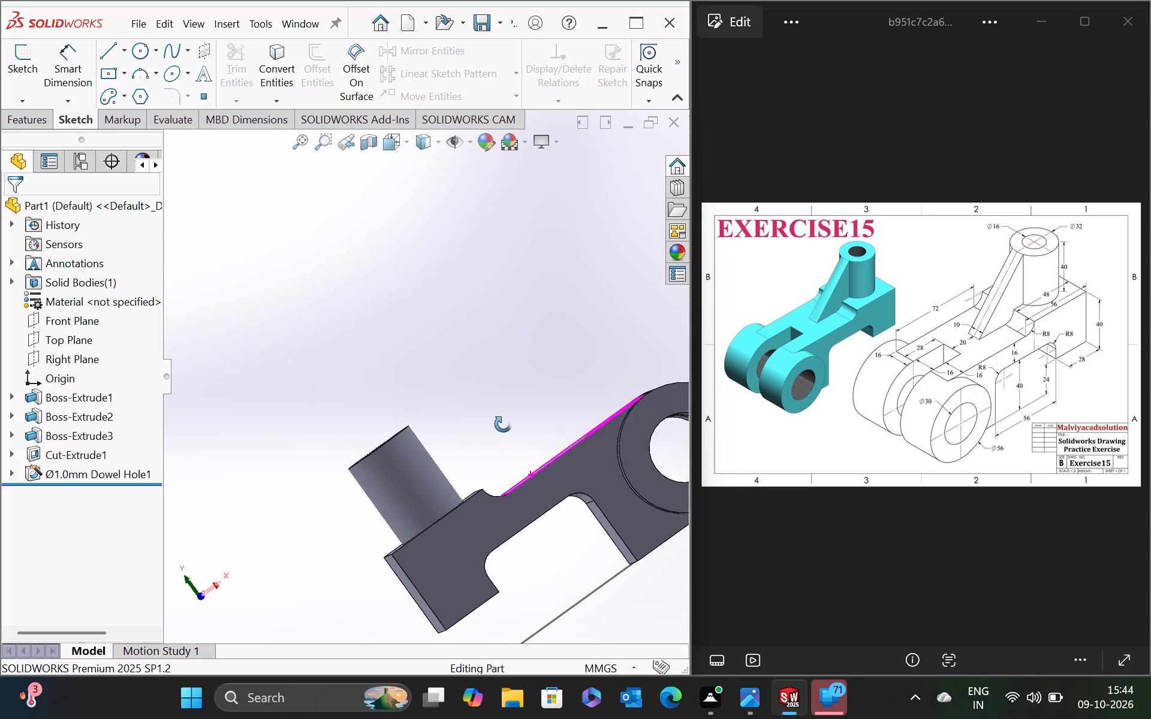
{"action": "middle_click_drag", "start_coordinate": [503, 424], "coordinate": [509, 427]}
{"action": "scroll", "coordinate": [499, 527], "scroll_direction": "up", "scroll_amount": 3}
{"action": "left_click_drag", "start_coordinate": [490, 545], "coordinate": [468, 540]}
{"action": "middle_click_drag", "start_coordinate": [526, 538], "coordinate": [506, 533]}
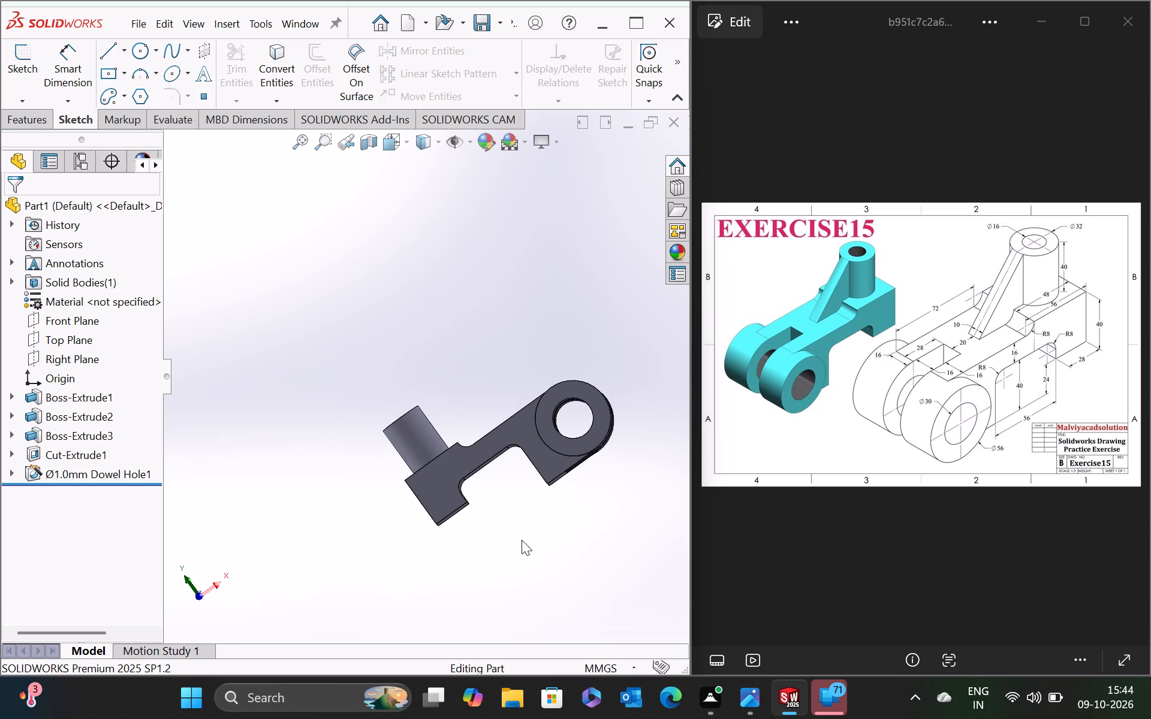
{"action": "scroll", "coordinate": [530, 542], "scroll_direction": "up", "scroll_amount": 2}
{"action": "middle_click_drag", "start_coordinate": [543, 499], "coordinate": [560, 526]}
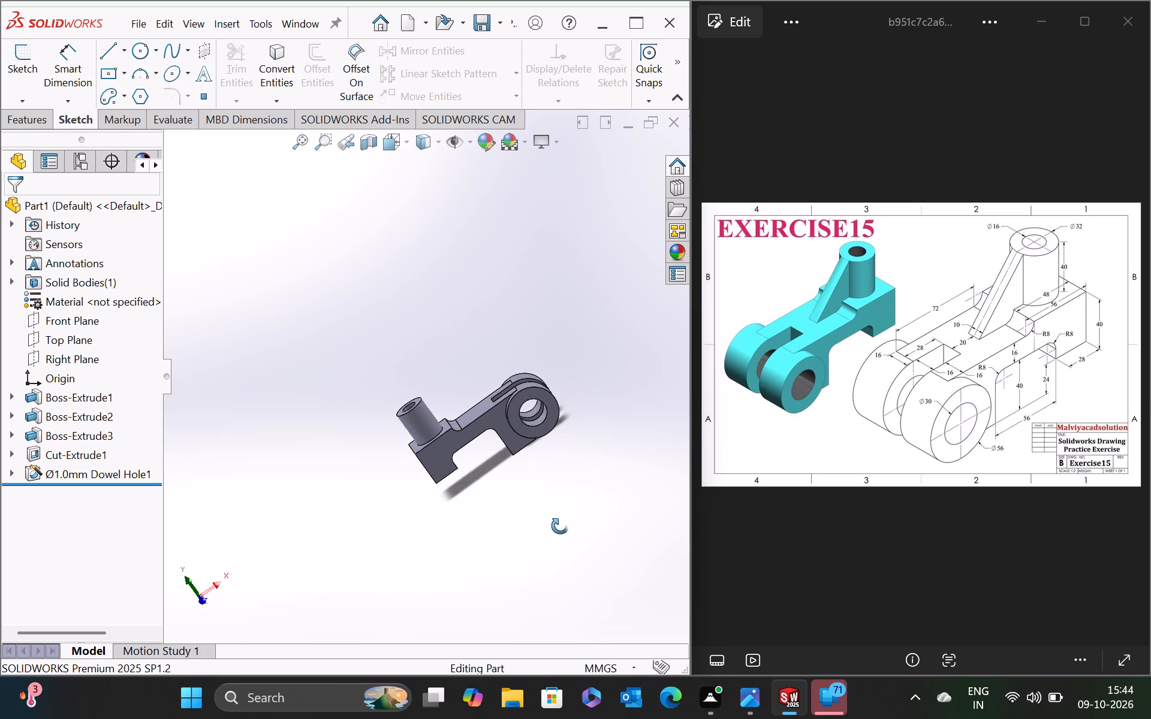
{"action": "middle_click_drag", "start_coordinate": [560, 526], "coordinate": [607, 548]}
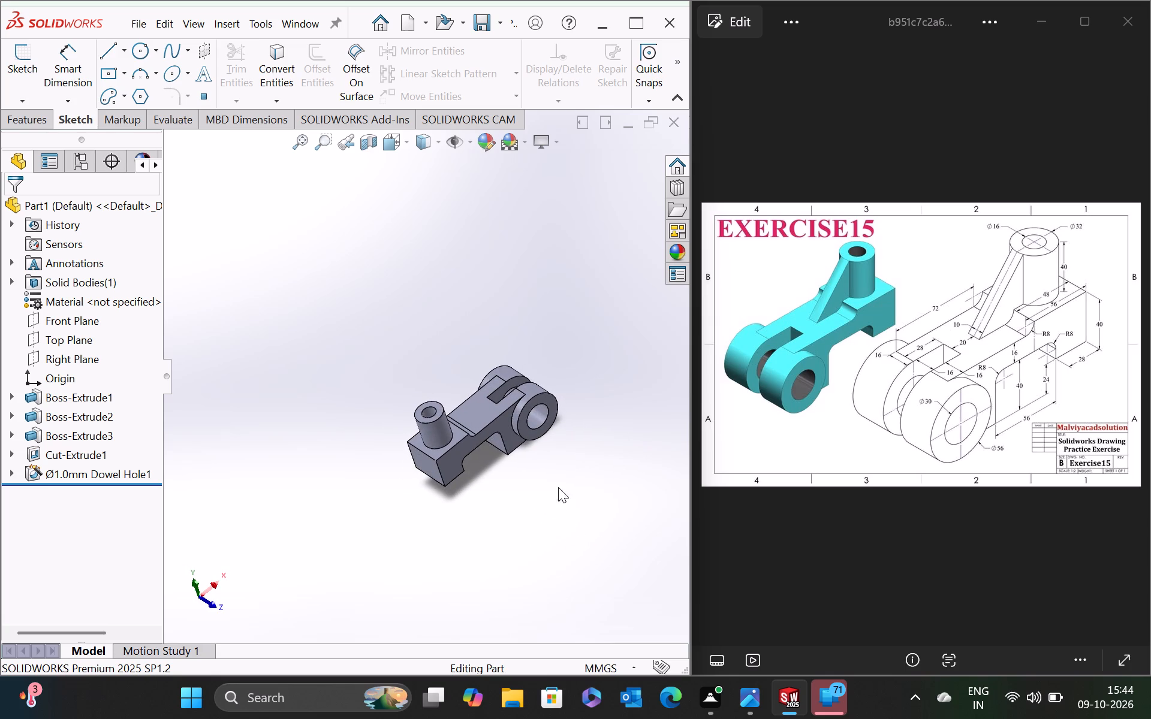
{"action": "scroll", "coordinate": [547, 460], "scroll_direction": "down", "scroll_amount": 4}
{"action": "scroll", "coordinate": [369, 431], "scroll_direction": "up", "scroll_amount": 1}
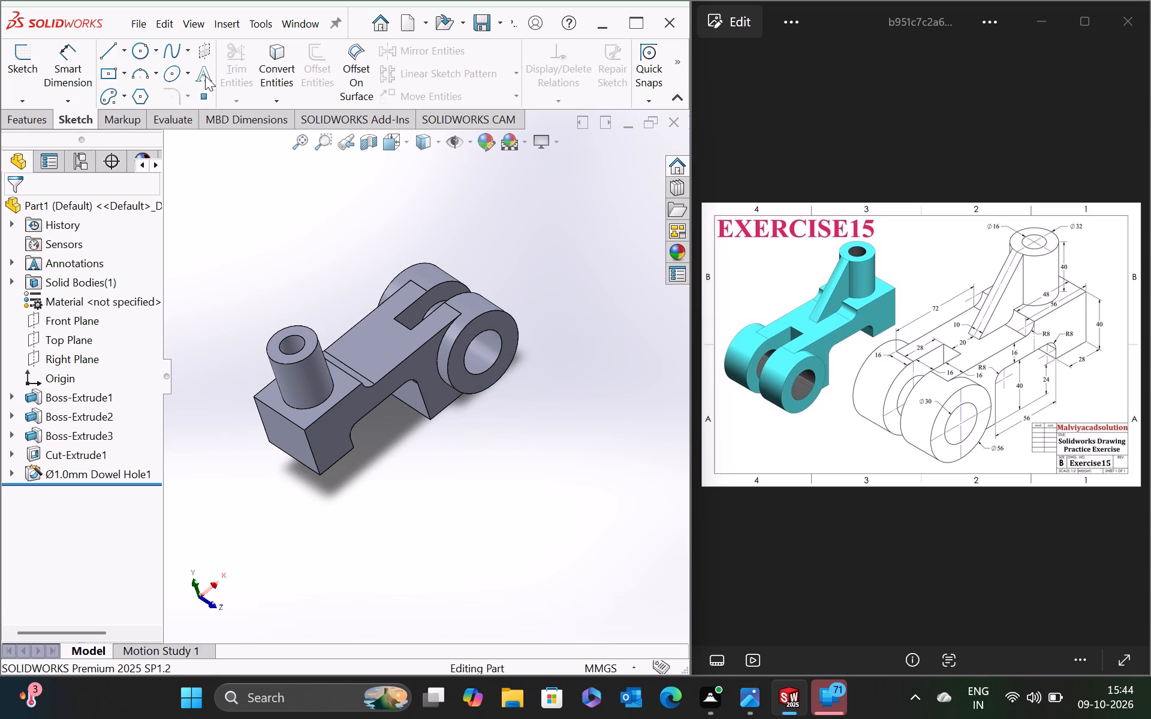
Save the rocker arm in the fuji folder as a SOLIDWORKS part named Part12.
{"action": "left_click", "coordinate": [150, 20]}
{"action": "left_click", "coordinate": [193, 240]}
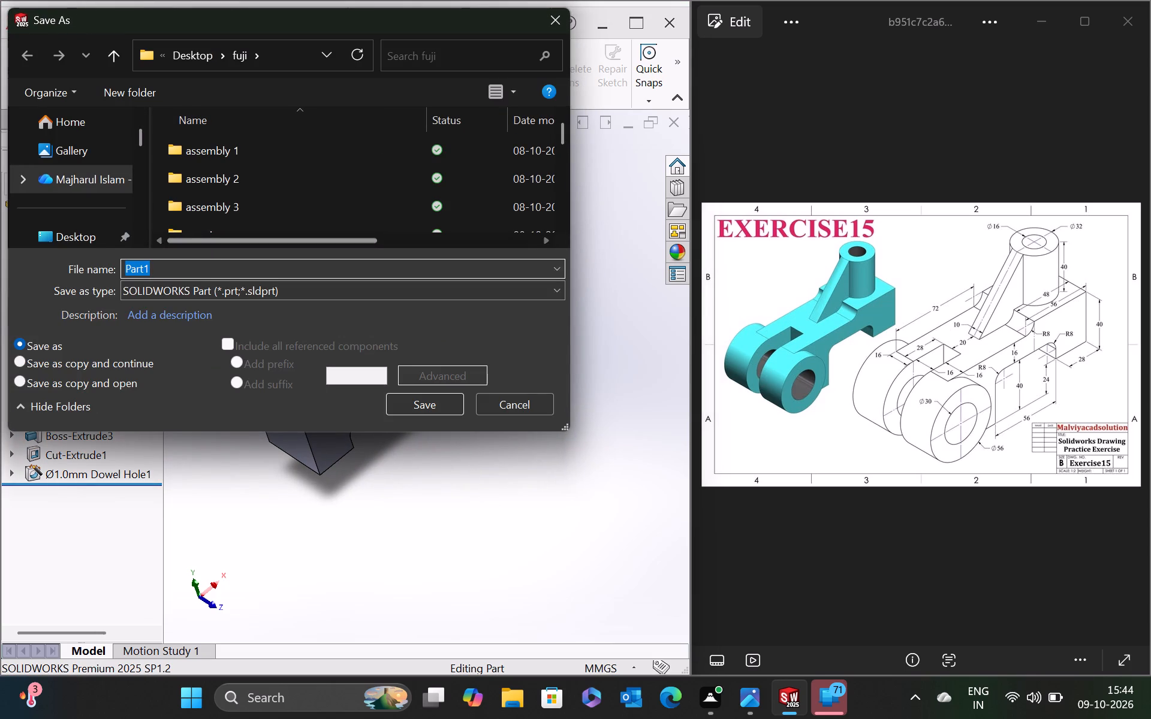
{"action": "scroll", "coordinate": [279, 159], "scroll_direction": "down", "scroll_amount": 6}
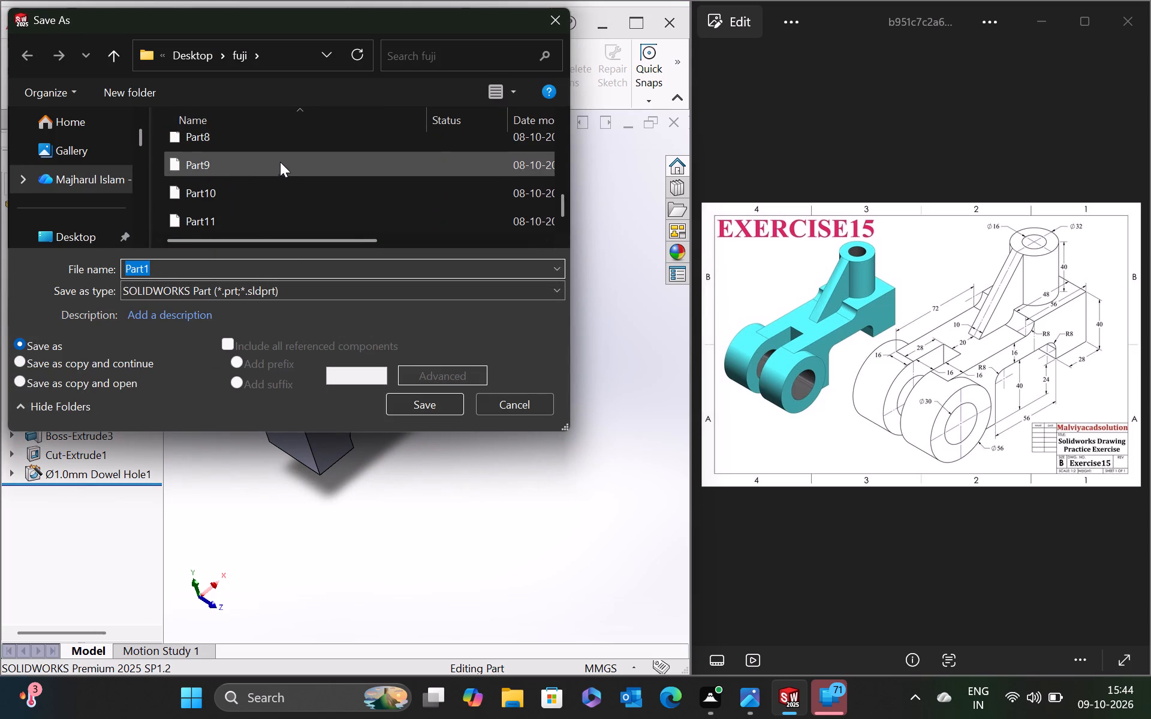
{"action": "scroll", "coordinate": [280, 167], "scroll_direction": "down", "scroll_amount": 6}
{"action": "left_click", "coordinate": [212, 274]}
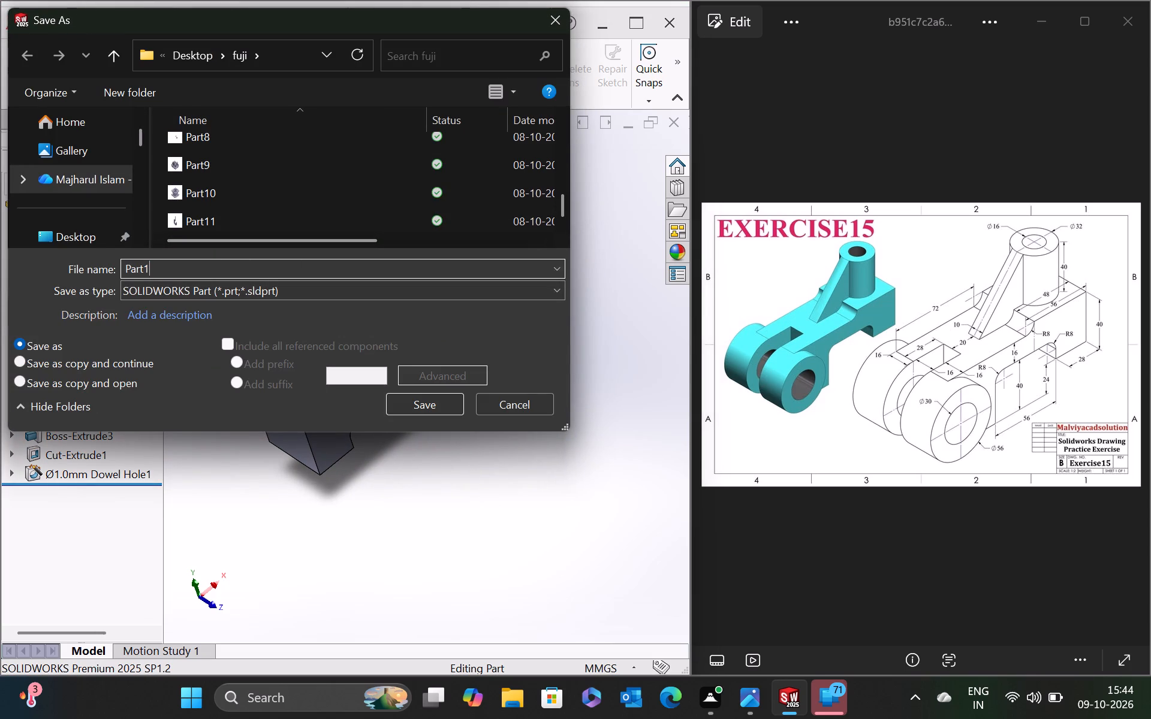
{"action": "key", "text": "2"}
{"action": "key", "text": "Return"}
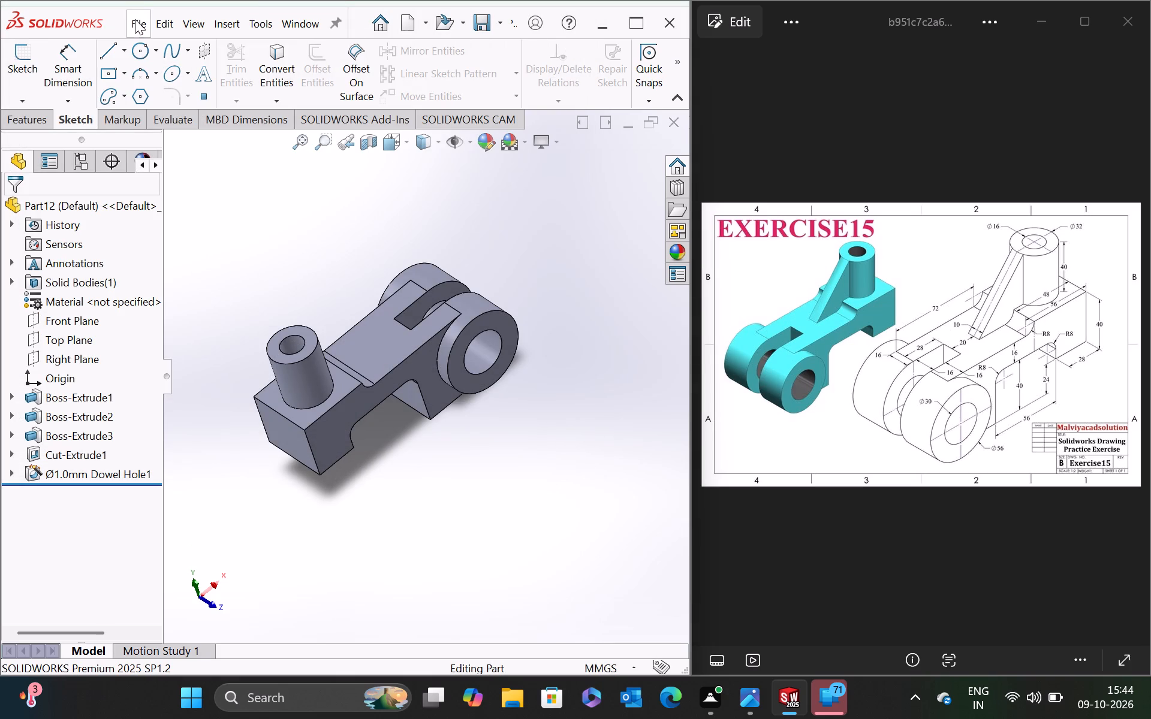
Save a PDF copy of the part in the fuji folder under the name Part12.
{"action": "left_click", "coordinate": [135, 21]}
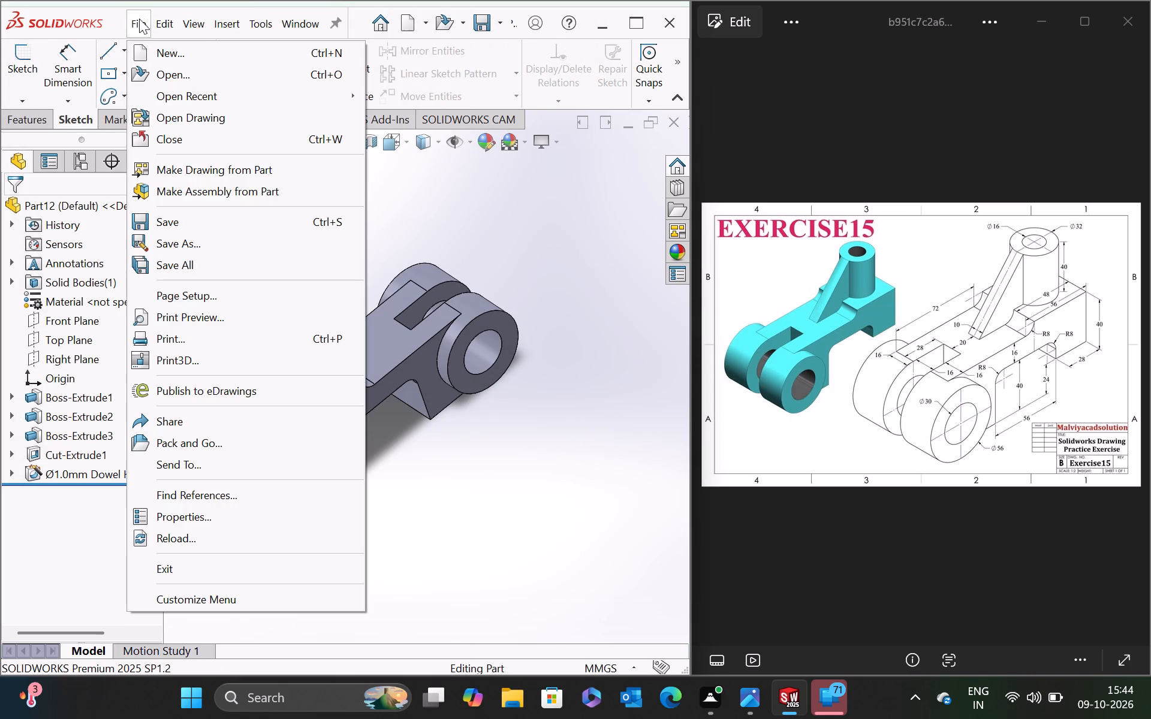
{"action": "left_click", "coordinate": [179, 246]}
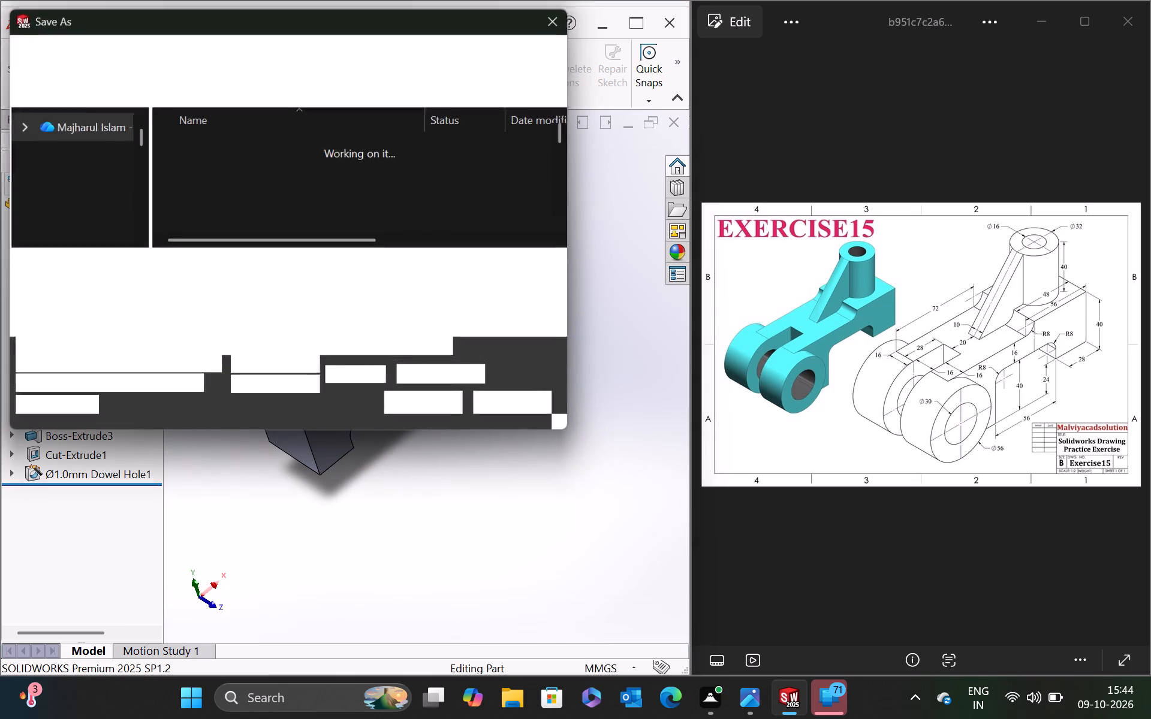
{"action": "left_click", "coordinate": [264, 291]}
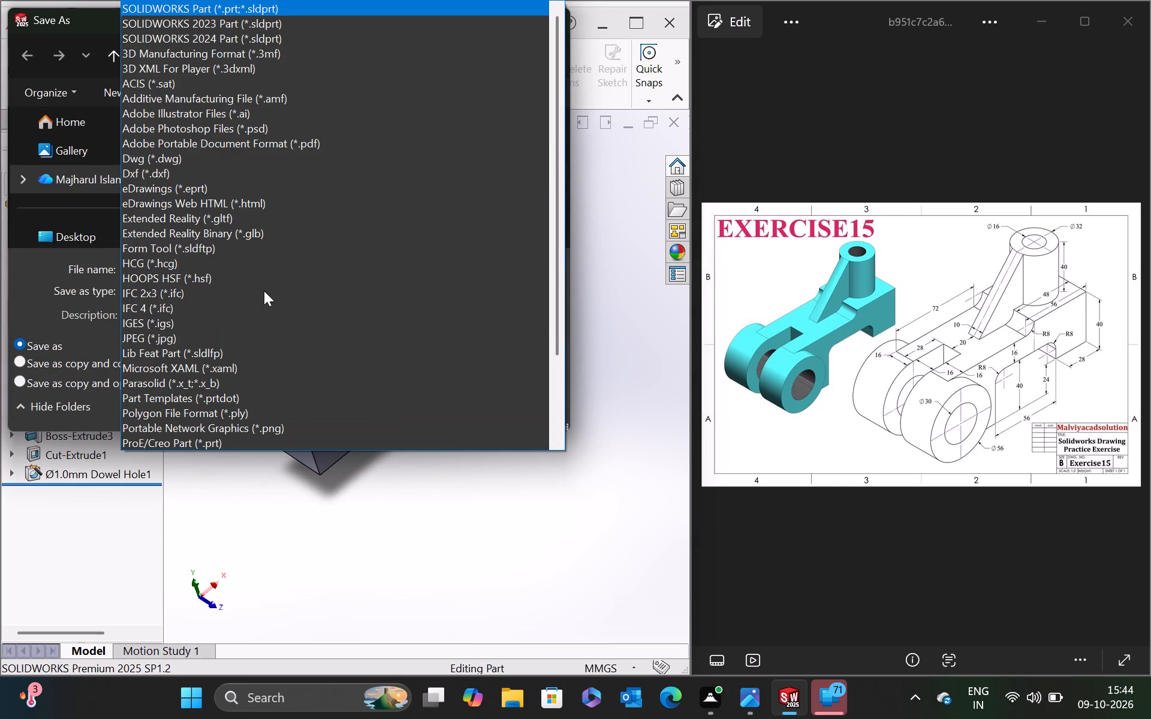
{"action": "left_click", "coordinate": [238, 147]}
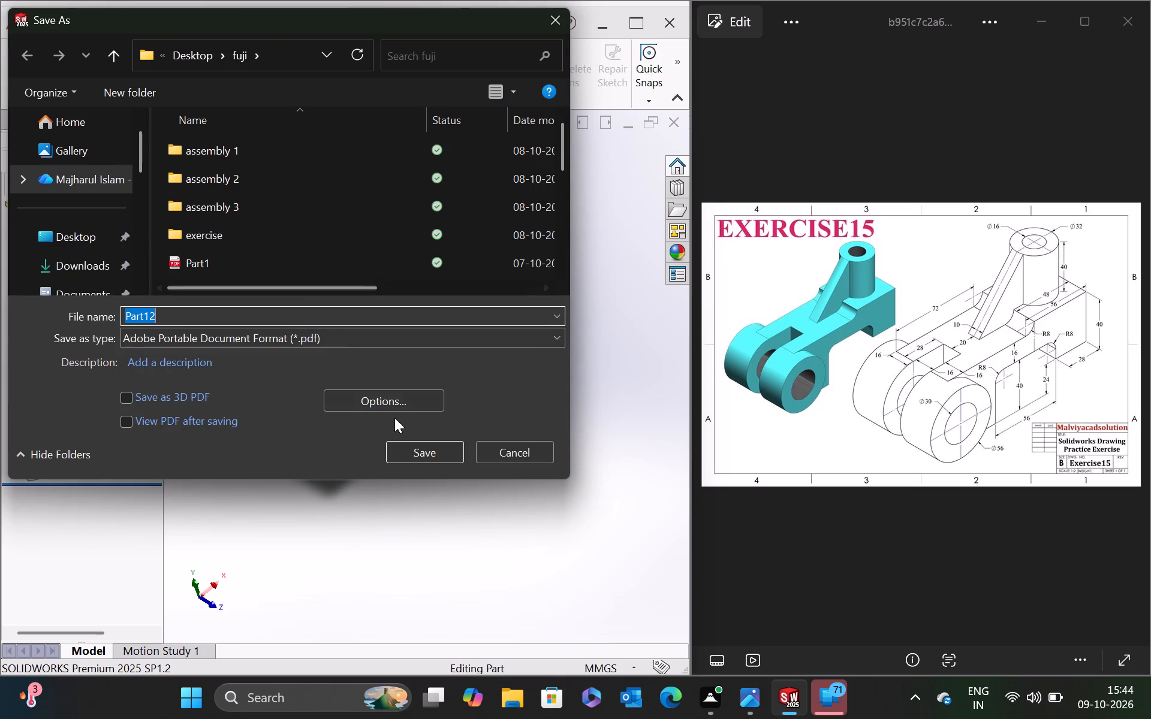
{"action": "left_click", "coordinate": [411, 446]}
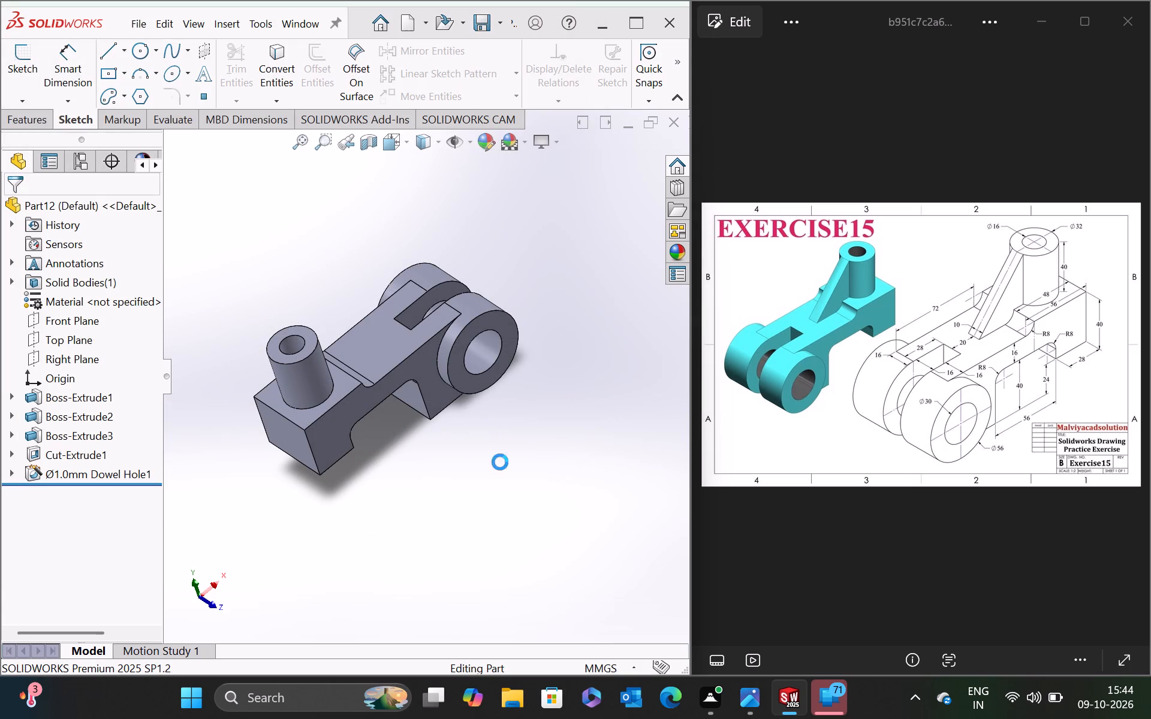